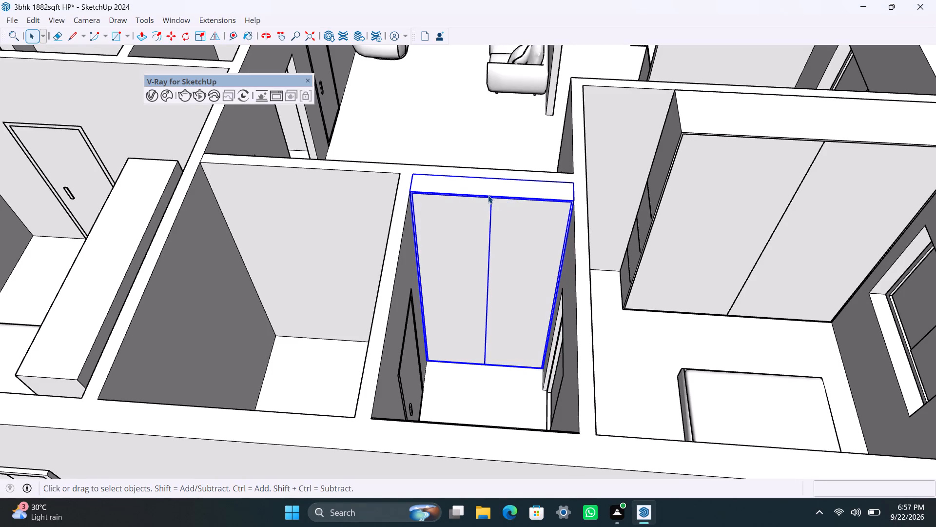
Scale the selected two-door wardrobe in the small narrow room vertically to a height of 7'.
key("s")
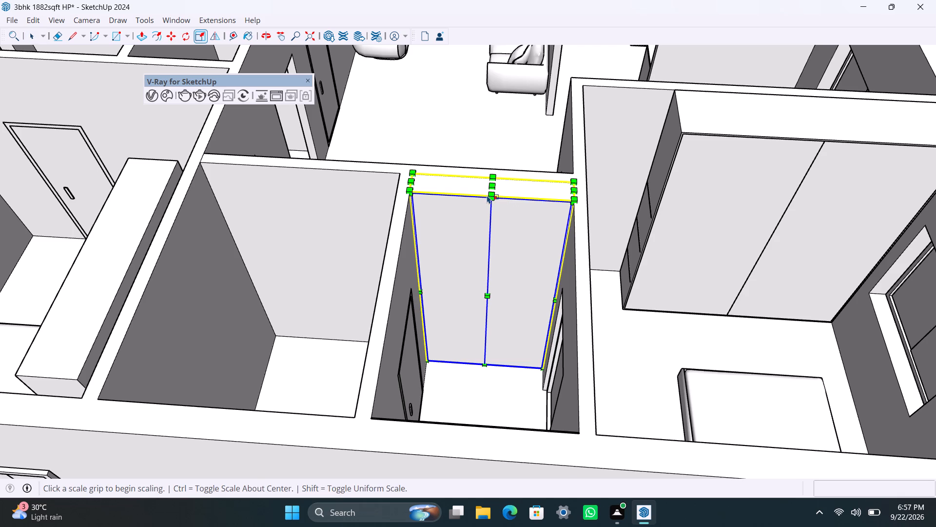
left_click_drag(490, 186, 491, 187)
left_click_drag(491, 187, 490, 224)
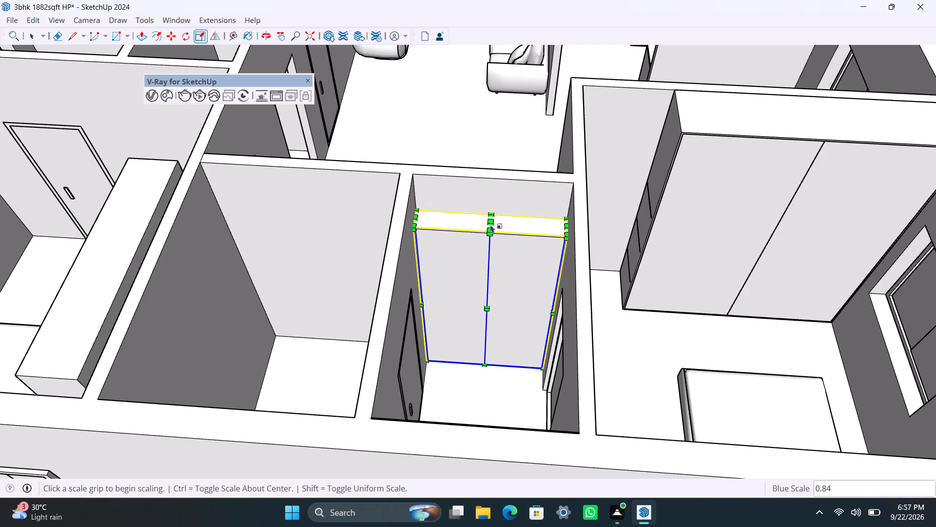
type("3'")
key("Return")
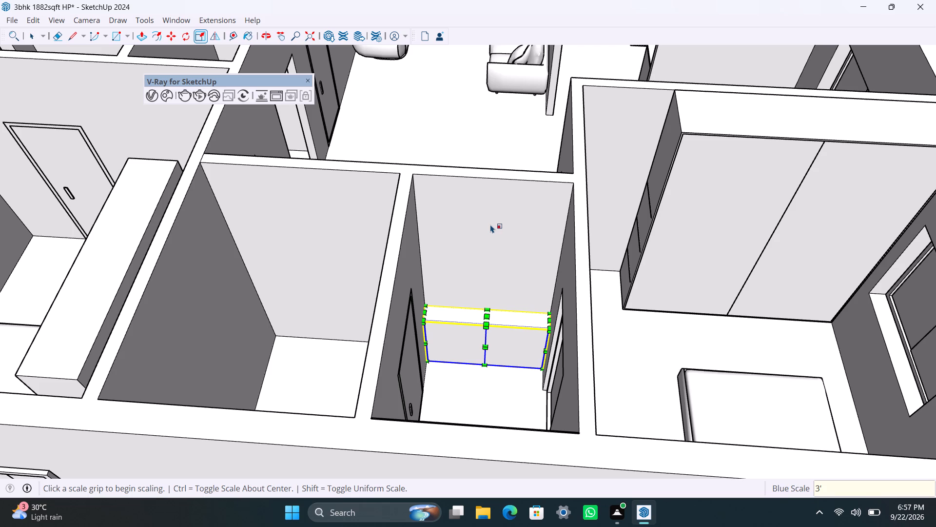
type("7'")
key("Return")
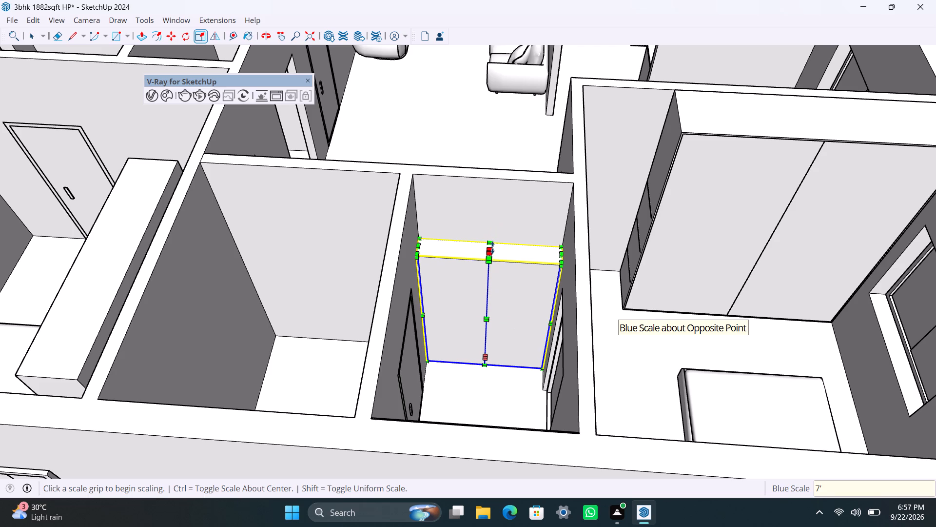
Scale the same wardrobe vertically to a height of 8' and save the model.
left_click(492, 247)
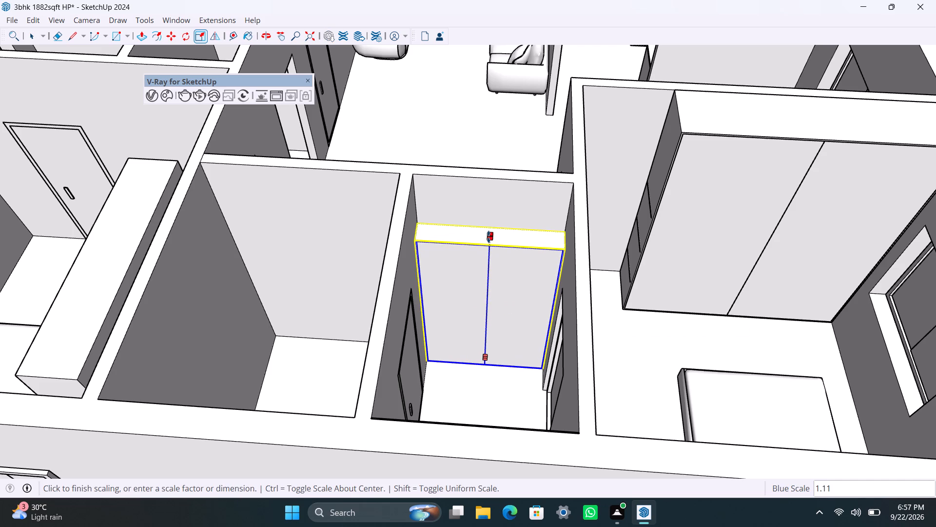
key("1")
key("8")
key("BackSpace")
key("BackSpace")
type("8'")
key("Return")
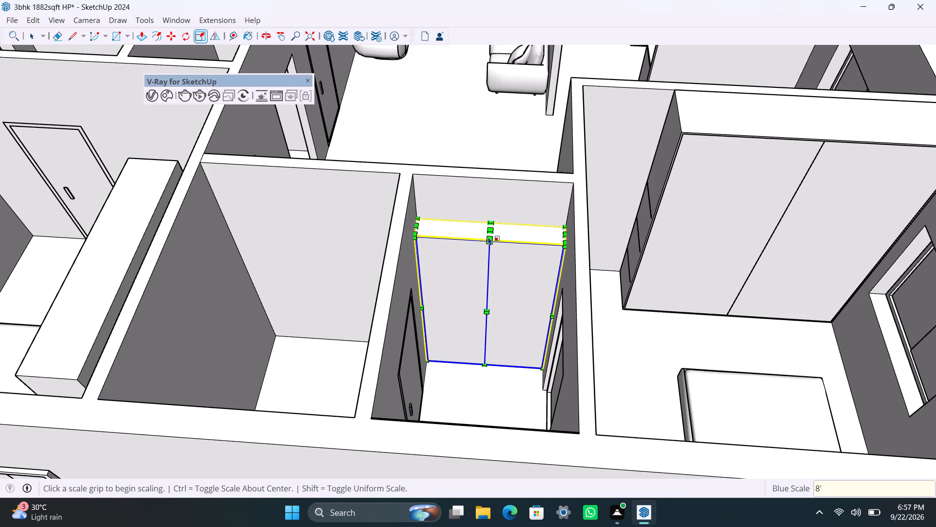
key("ctrl+s")
key("space")
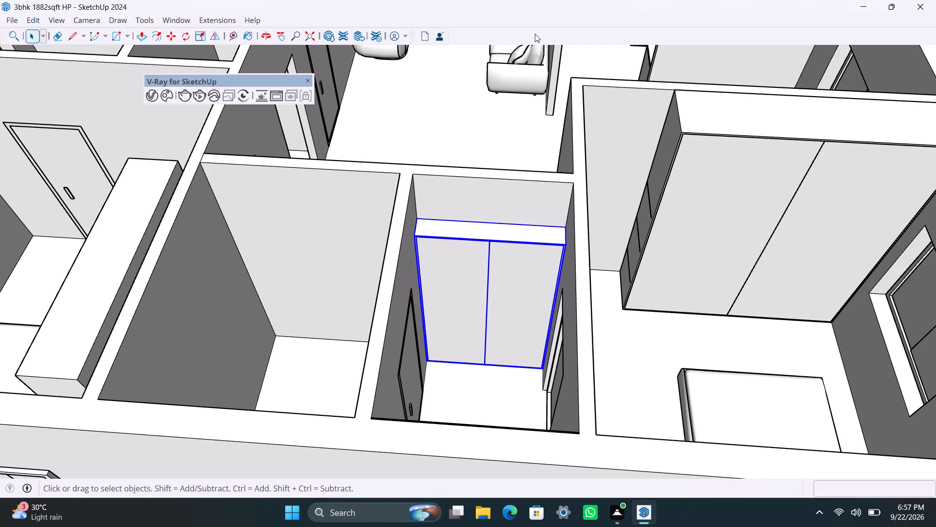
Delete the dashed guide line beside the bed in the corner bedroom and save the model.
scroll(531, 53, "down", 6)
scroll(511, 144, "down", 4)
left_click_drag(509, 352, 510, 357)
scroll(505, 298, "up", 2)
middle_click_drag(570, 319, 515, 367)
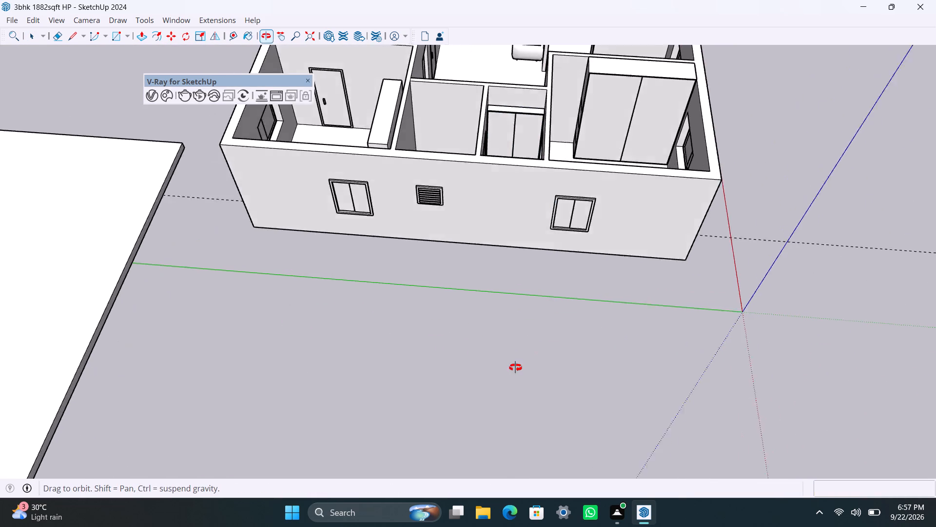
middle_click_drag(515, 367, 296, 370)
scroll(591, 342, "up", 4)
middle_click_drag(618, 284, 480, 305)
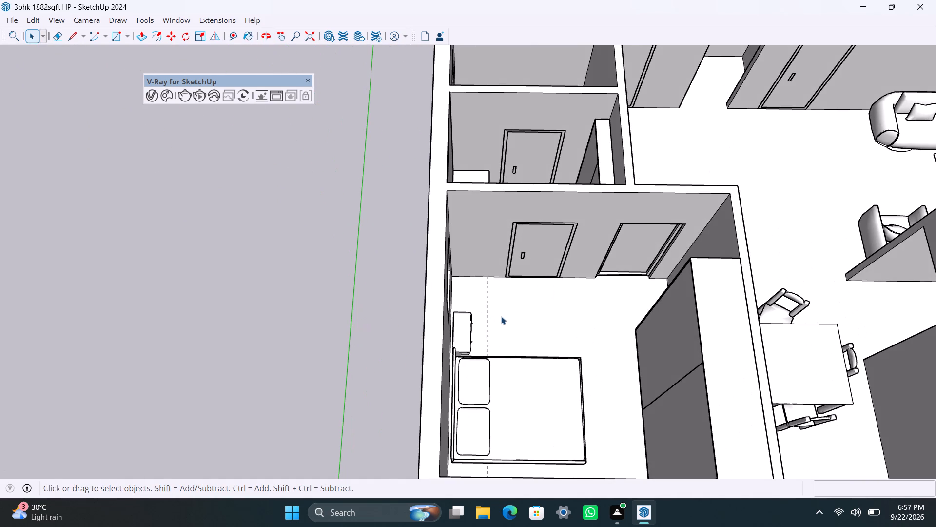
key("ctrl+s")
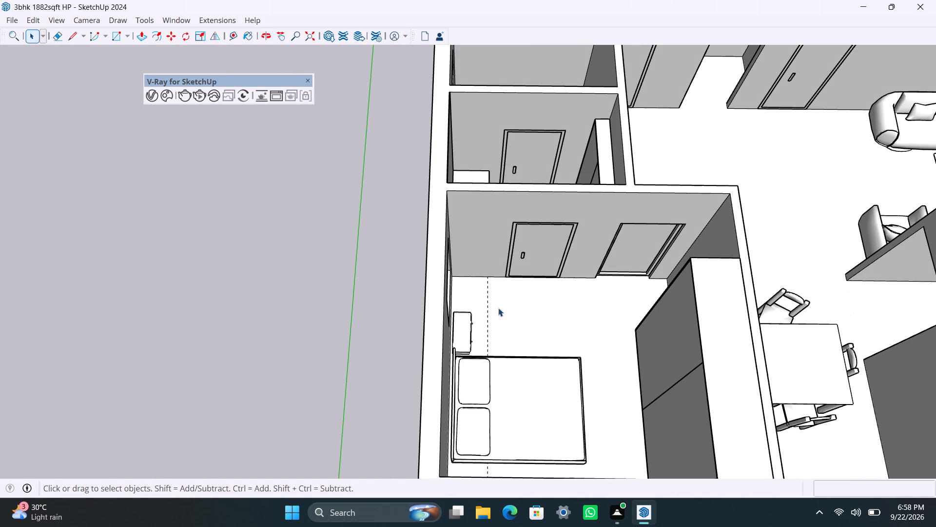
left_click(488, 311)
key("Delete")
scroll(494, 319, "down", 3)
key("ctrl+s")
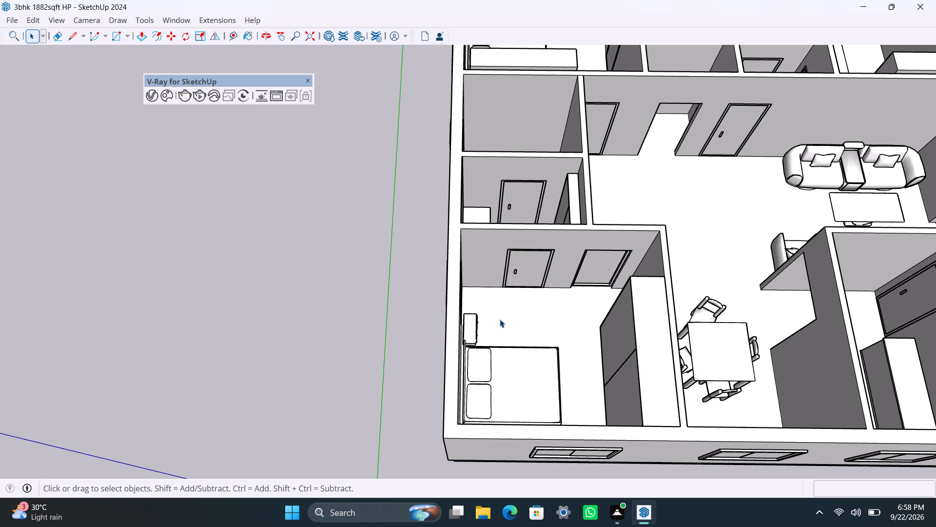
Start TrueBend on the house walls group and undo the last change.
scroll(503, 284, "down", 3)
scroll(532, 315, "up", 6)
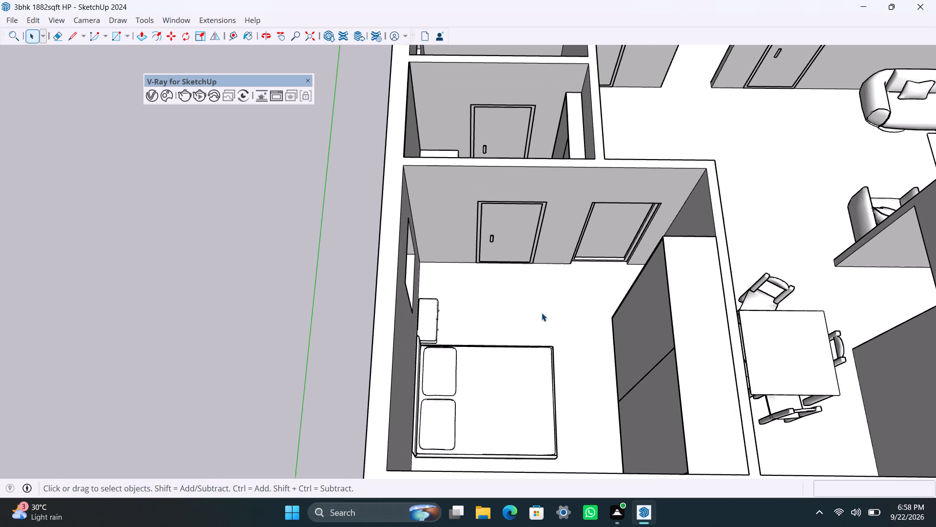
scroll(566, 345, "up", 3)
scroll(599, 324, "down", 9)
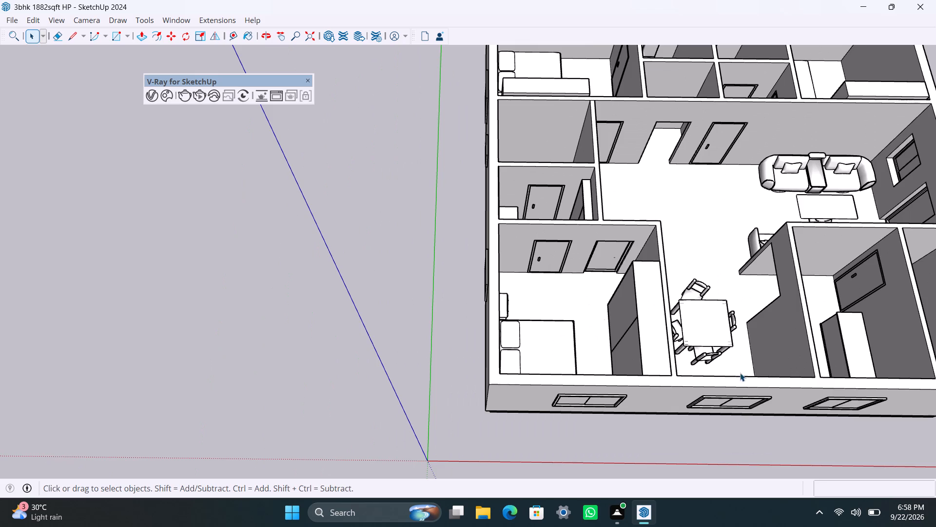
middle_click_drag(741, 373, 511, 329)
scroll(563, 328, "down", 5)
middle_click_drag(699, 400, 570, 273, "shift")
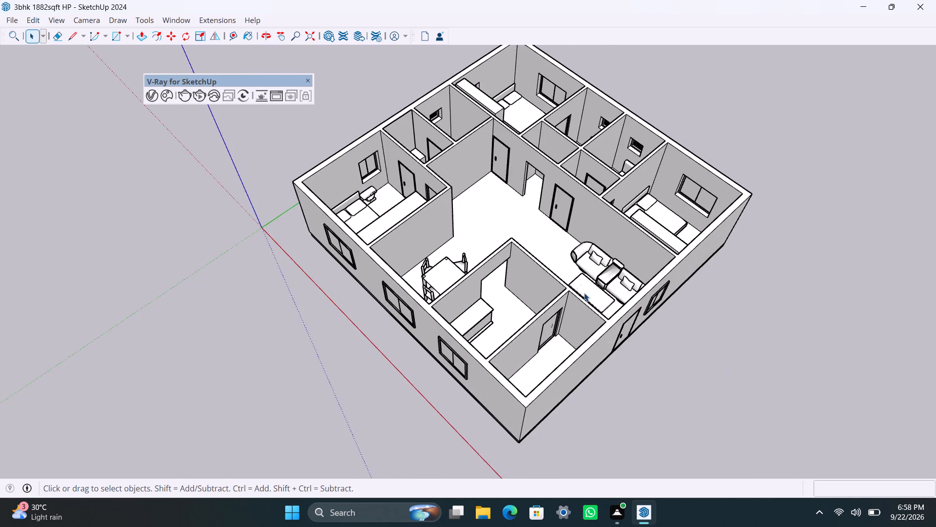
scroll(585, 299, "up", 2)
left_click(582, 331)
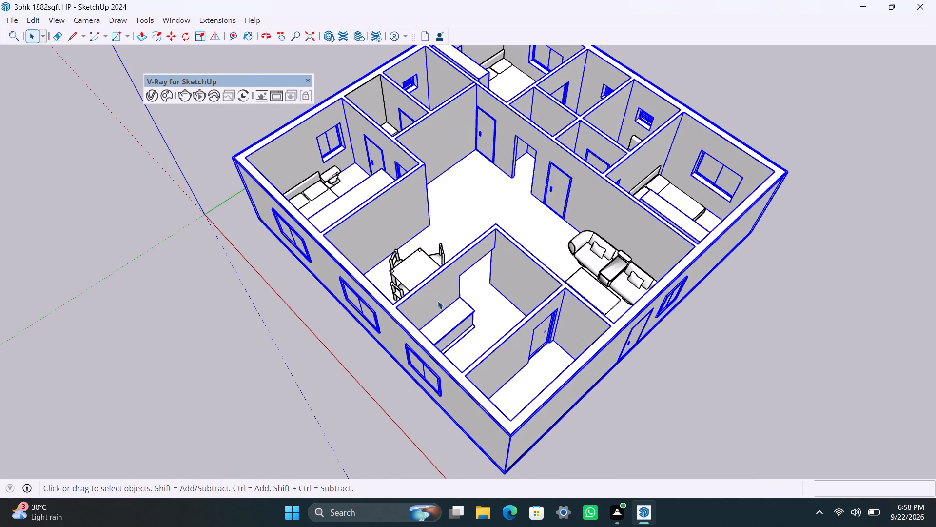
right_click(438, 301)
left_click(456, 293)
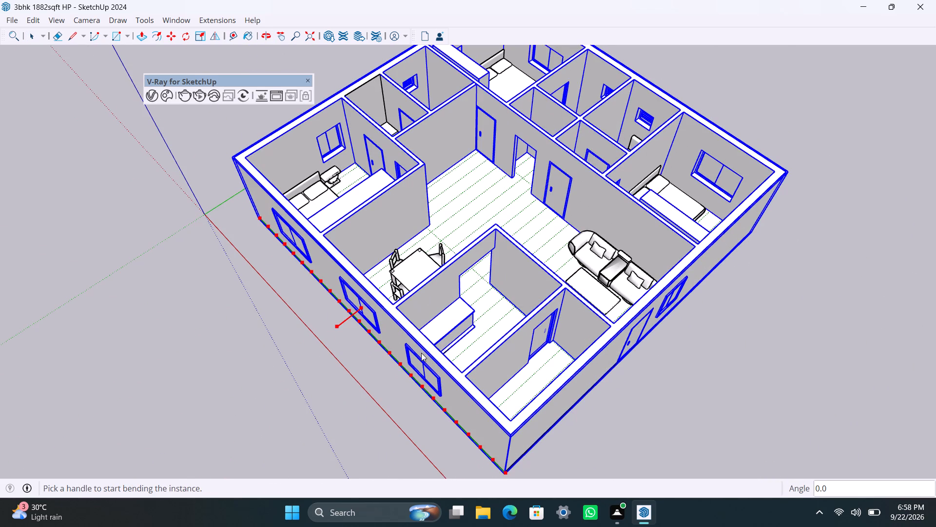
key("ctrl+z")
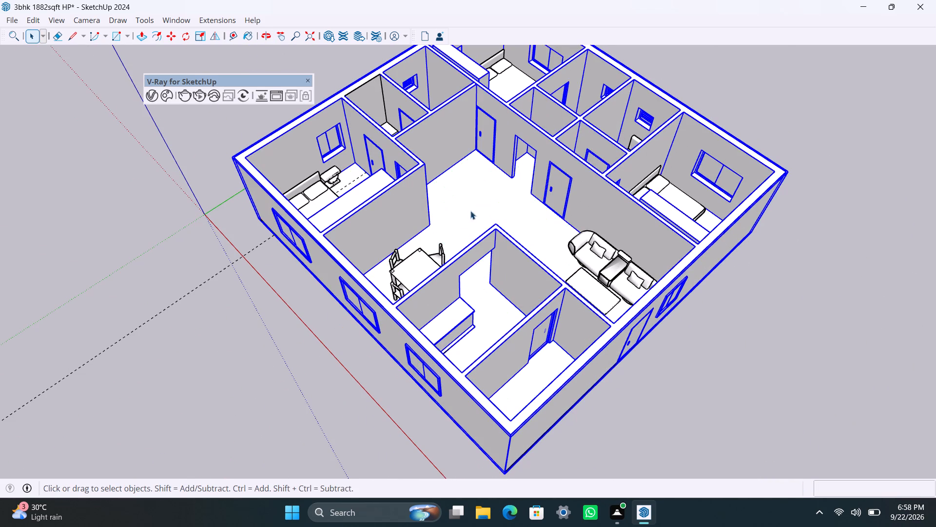
Run FixIt 101 twice on the house walls group and clear the selection.
right_click(444, 286)
left_click(464, 285)
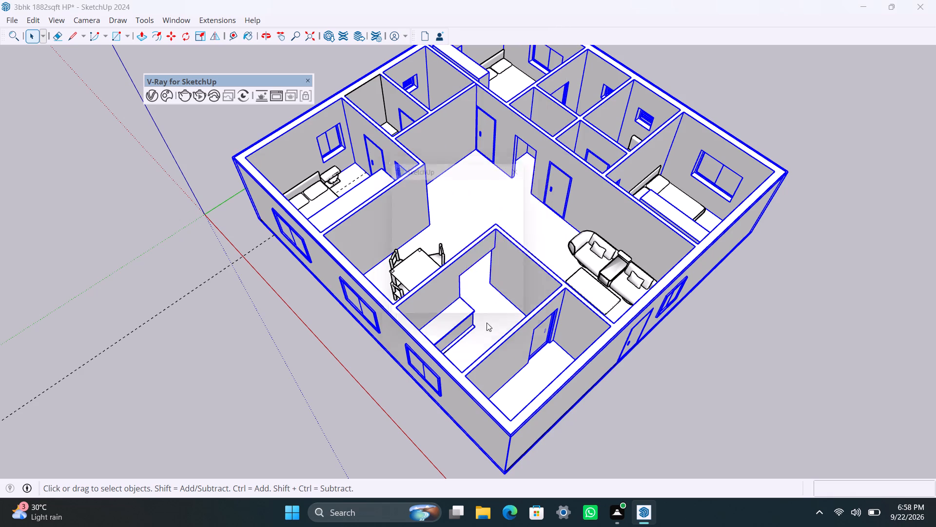
left_click(495, 306)
right_click(442, 307)
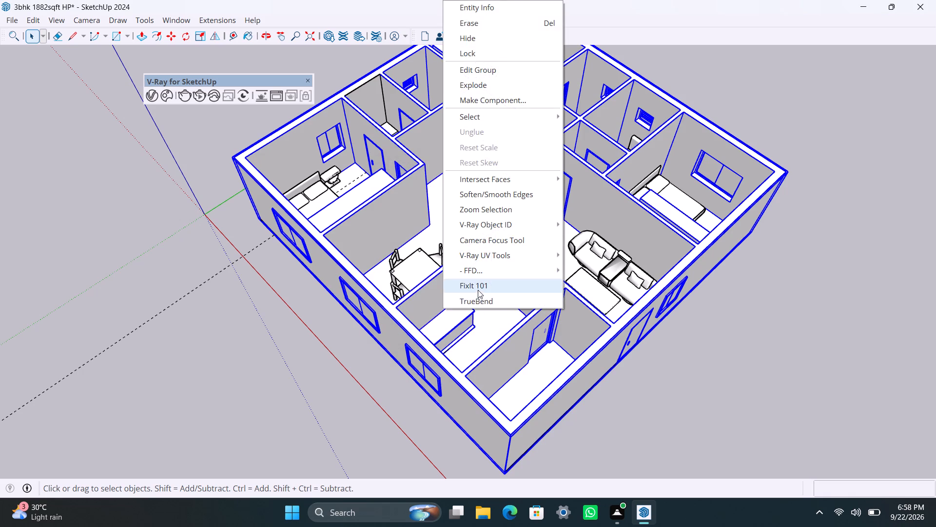
left_click(478, 289)
left_click(496, 306)
left_click(660, 367)
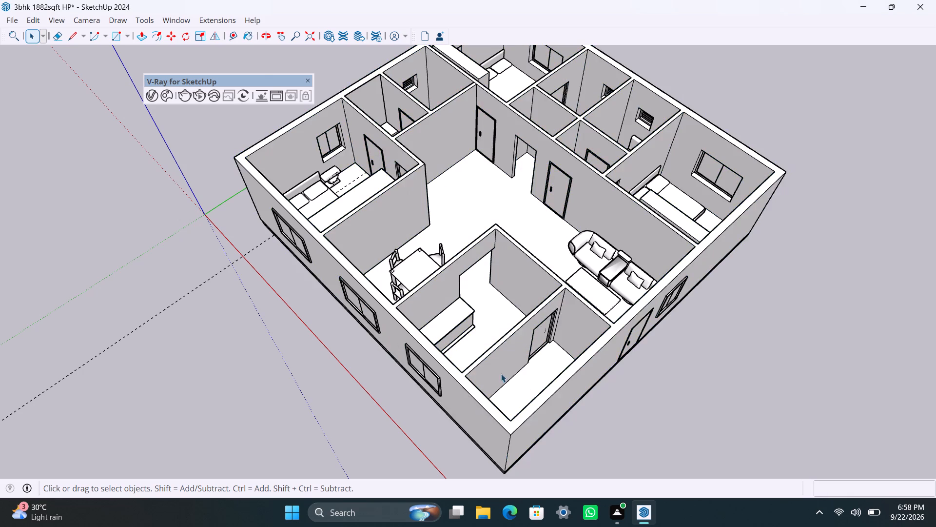
Open the floor group for editing, examine its geometry in the kitchen, and leave the group.
scroll(476, 345, "up", 9)
left_click(462, 324)
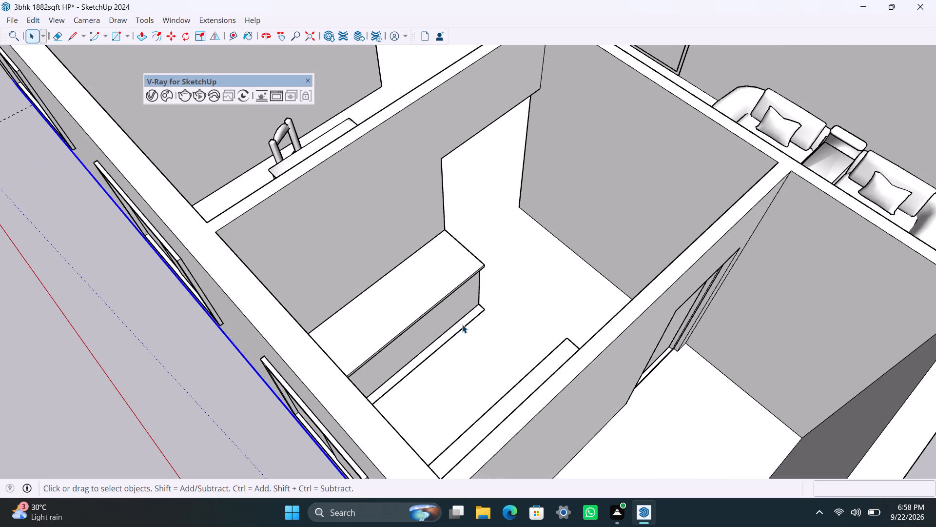
triple_click(462, 324)
triple_click(462, 324)
scroll(462, 338, "down", 12)
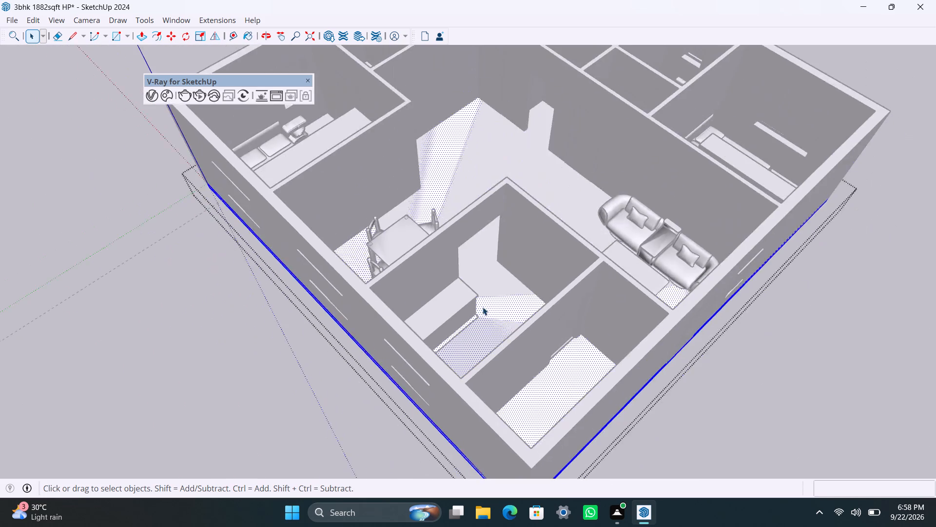
scroll(483, 307, "down", 4)
triple_click(648, 391)
Open the Chaos Cosmos asset browser.
scroll(461, 352, "down", 5)
middle_click_drag(415, 392, 422, 398)
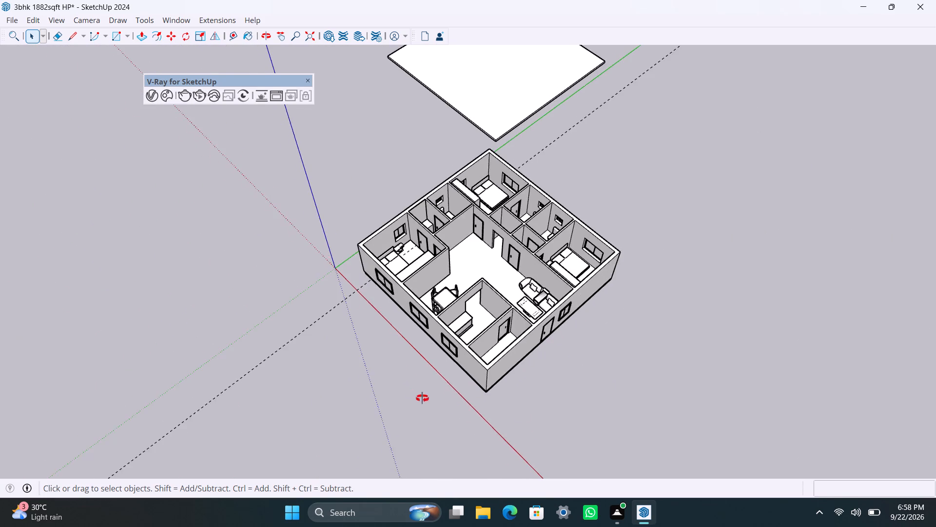
middle_click_drag(422, 398, 703, 391)
scroll(506, 284, "up", 4)
middle_click_drag(446, 292, 726, 376)
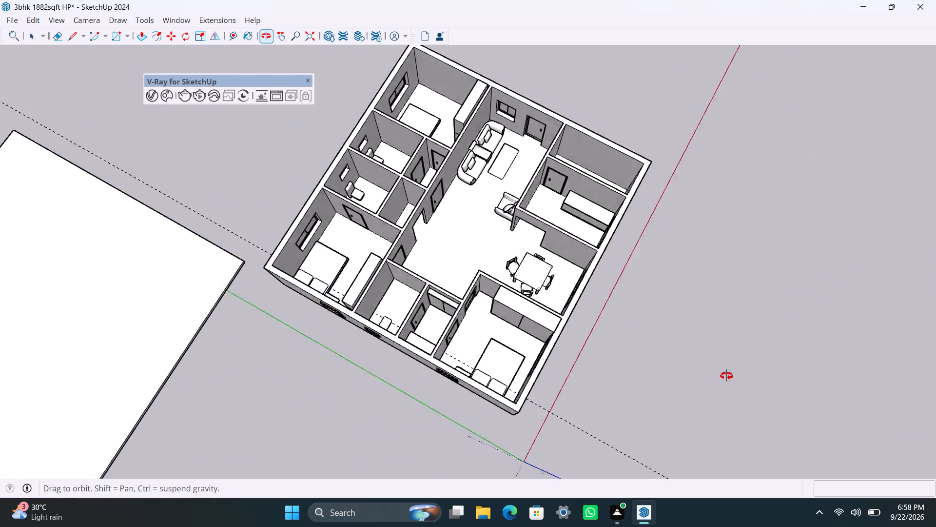
middle_click_drag(726, 376, 727, 373)
scroll(473, 304, "up", 4)
middle_click_drag(470, 294, 651, 282)
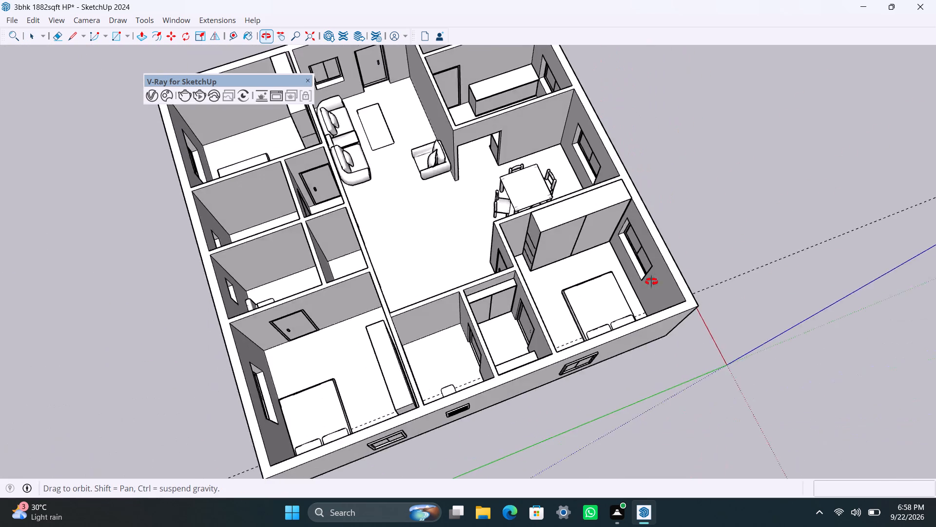
middle_click_drag(651, 282, 541, 275)
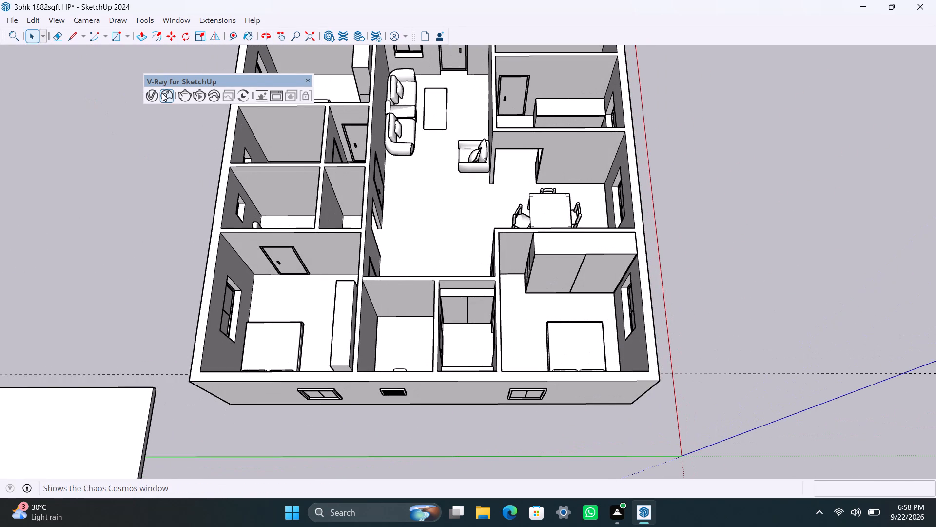
left_click(162, 93)
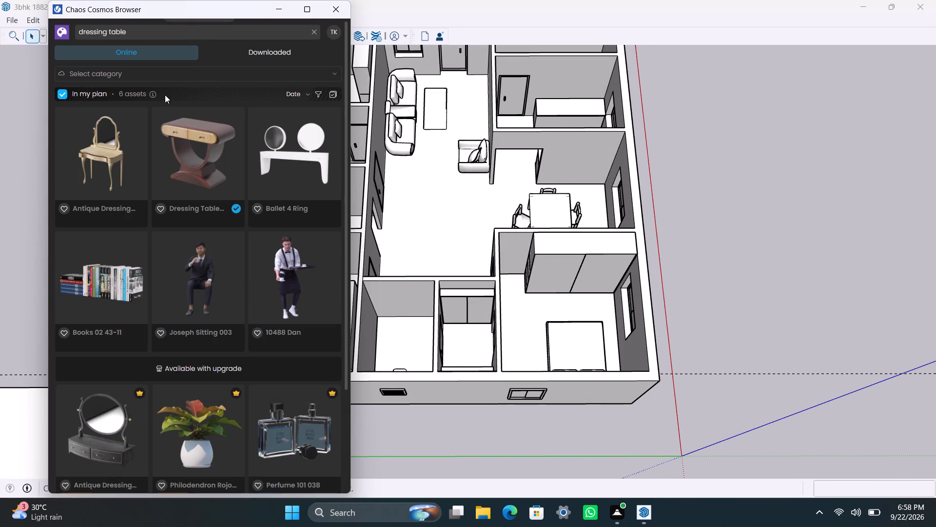
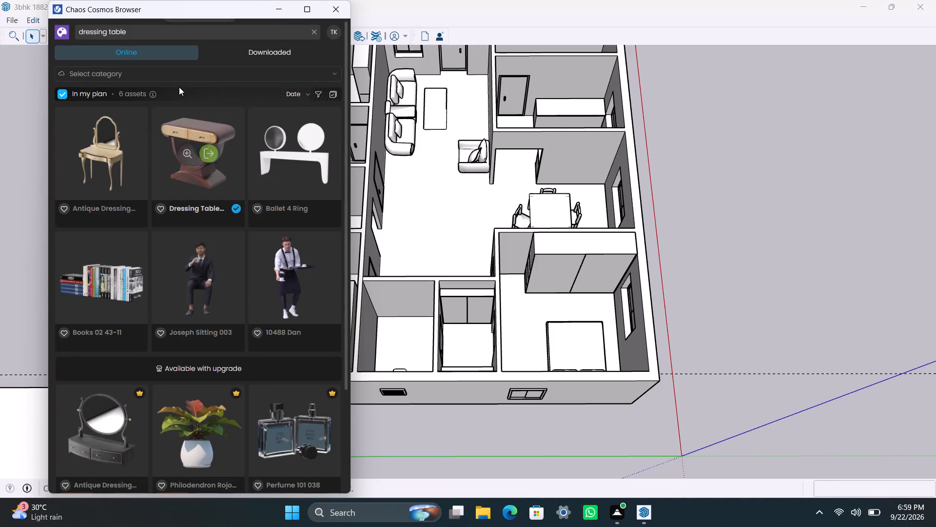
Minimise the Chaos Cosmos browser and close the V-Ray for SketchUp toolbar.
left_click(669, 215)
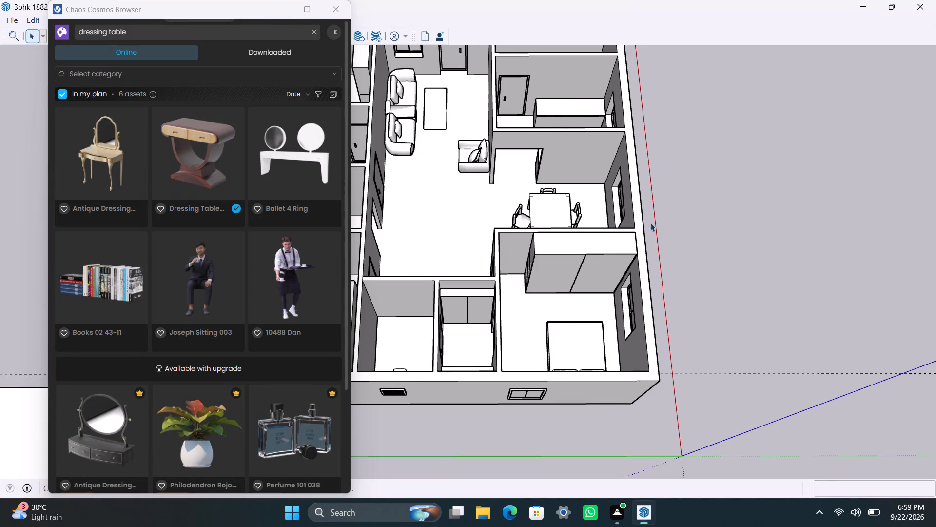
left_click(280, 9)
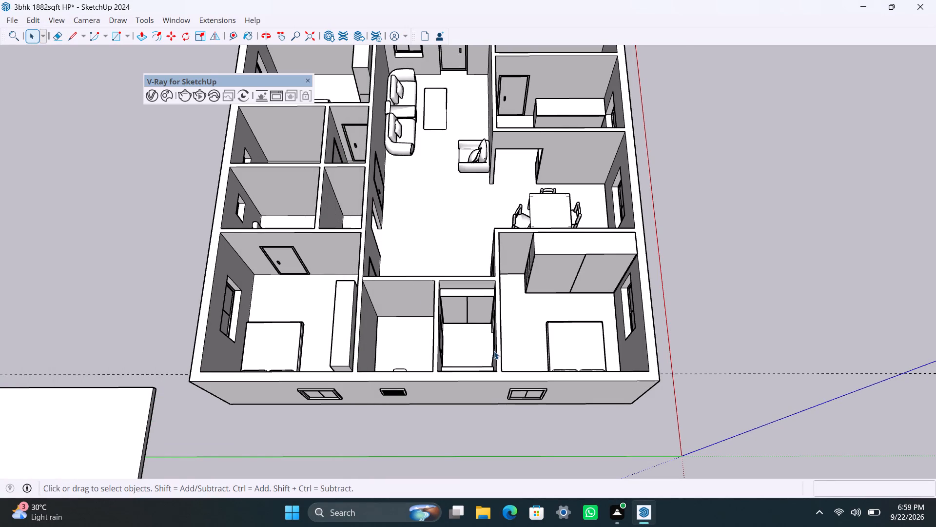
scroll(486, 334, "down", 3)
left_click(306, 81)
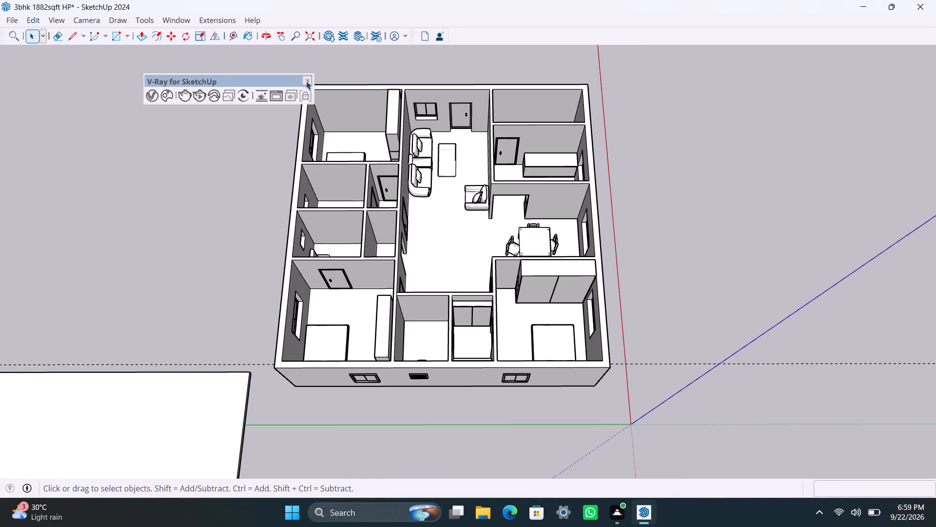
Select the outer wall's inner face in the narrow room between the bedroom and the toilet.
scroll(487, 308, "up", 3)
middle_click_drag(542, 354, 532, 418)
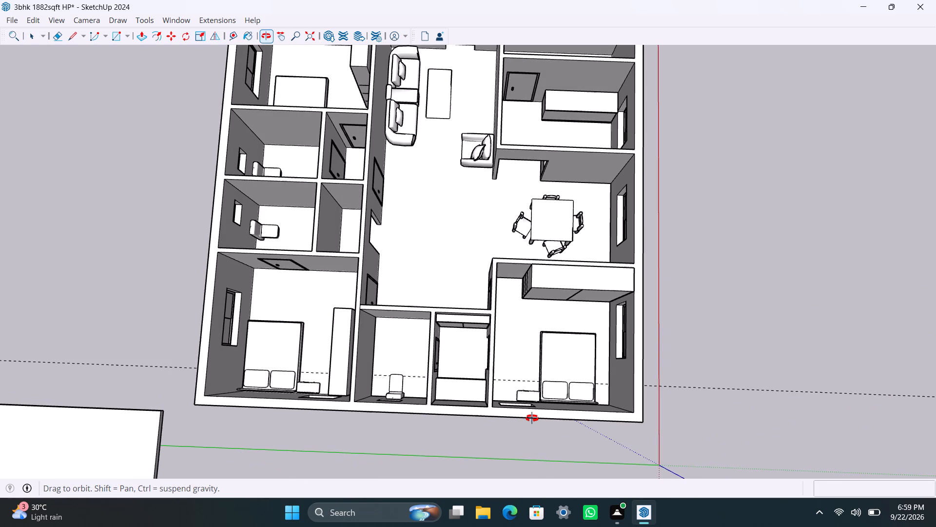
middle_click_drag(532, 418, 286, 414)
scroll(393, 343, "up", 4)
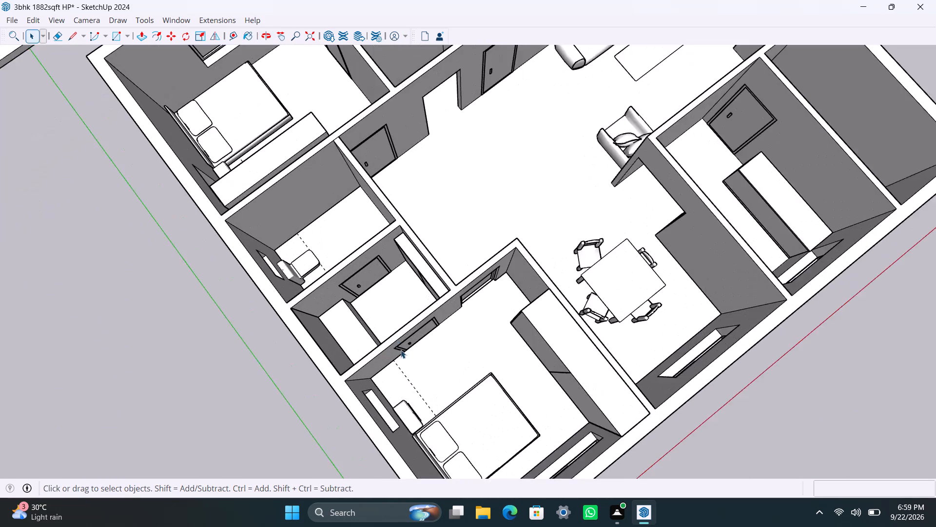
scroll(401, 350, "up", 3)
middle_click_drag(471, 383, 192, 344)
scroll(407, 218, "up", 3)
scroll(506, 220, "down", 10)
middle_click_drag(602, 279, 222, 241)
scroll(530, 247, "up", 5)
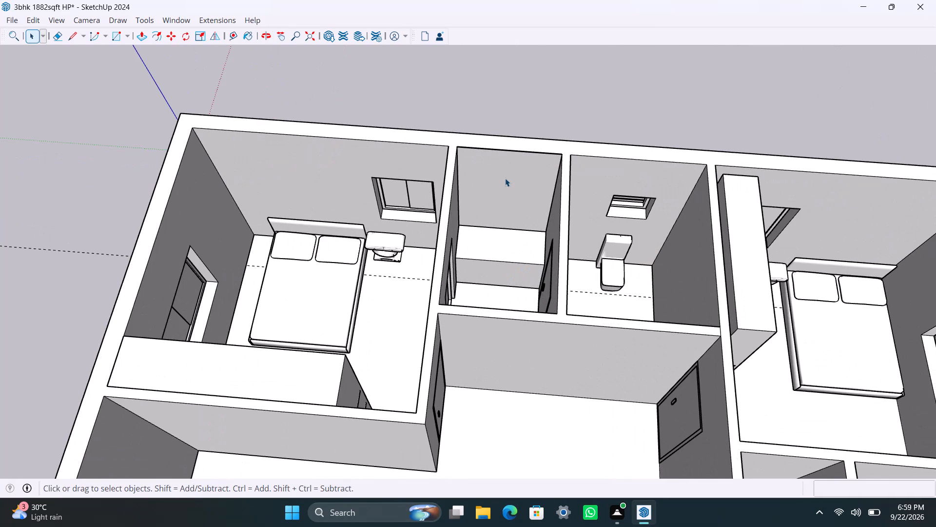
left_click(504, 178)
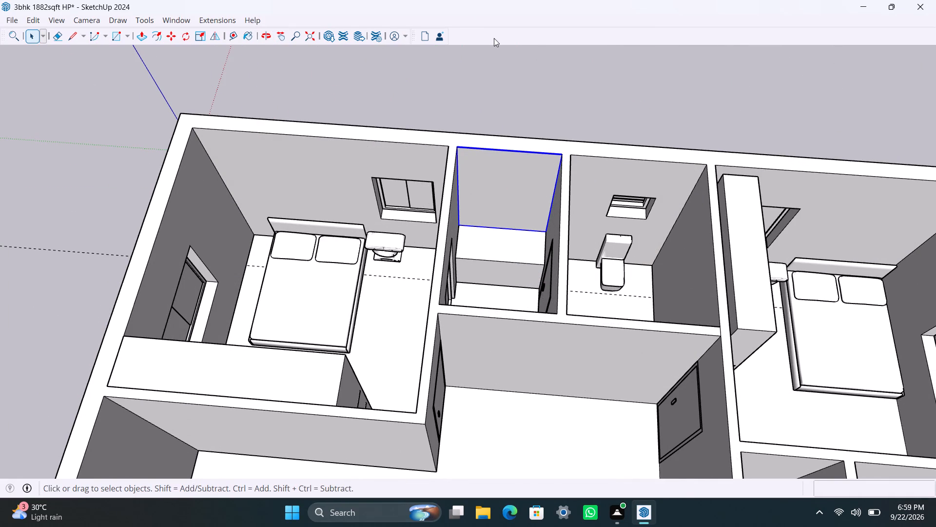
Show the V-Ray for SketchUp toolbar and bring up the Chaos Cosmos browser.
right_click(496, 43)
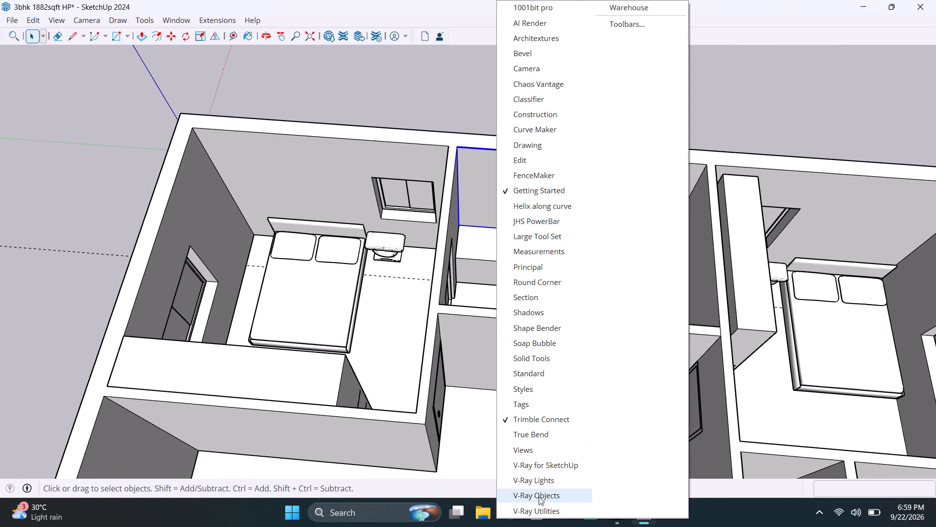
left_click(553, 468)
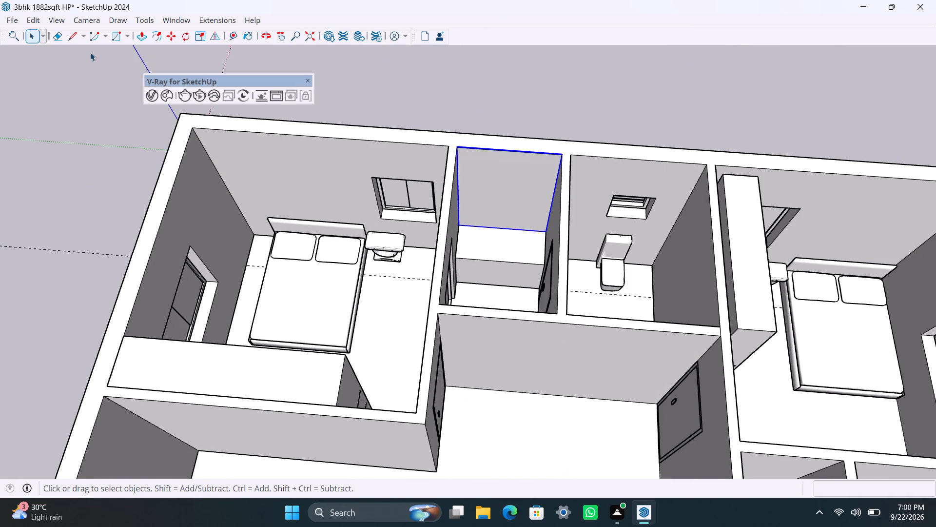
left_click(171, 93)
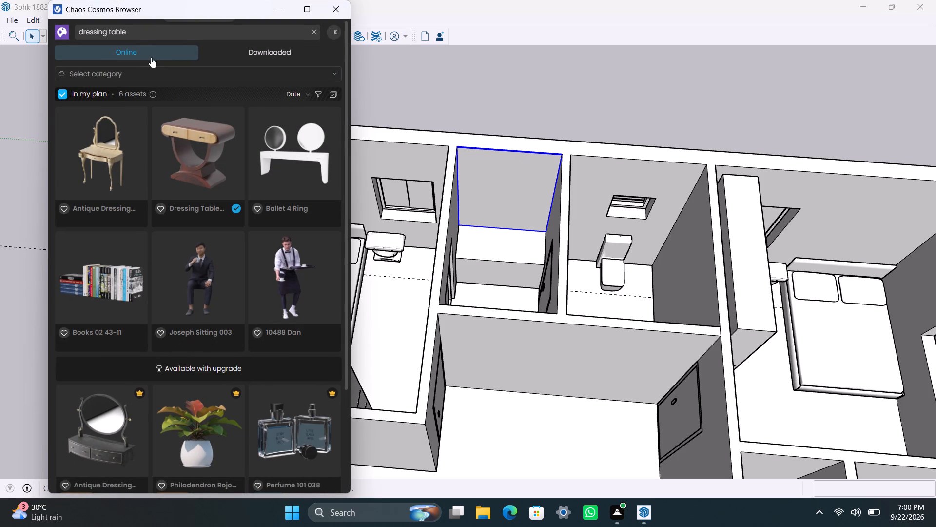
Search Chaos Cosmos for mirror, download the Glass Mirror 001 material and import it into the model.
left_click_drag(136, 33, 78, 32)
type("MIR")
type("ROR")
key("Return")
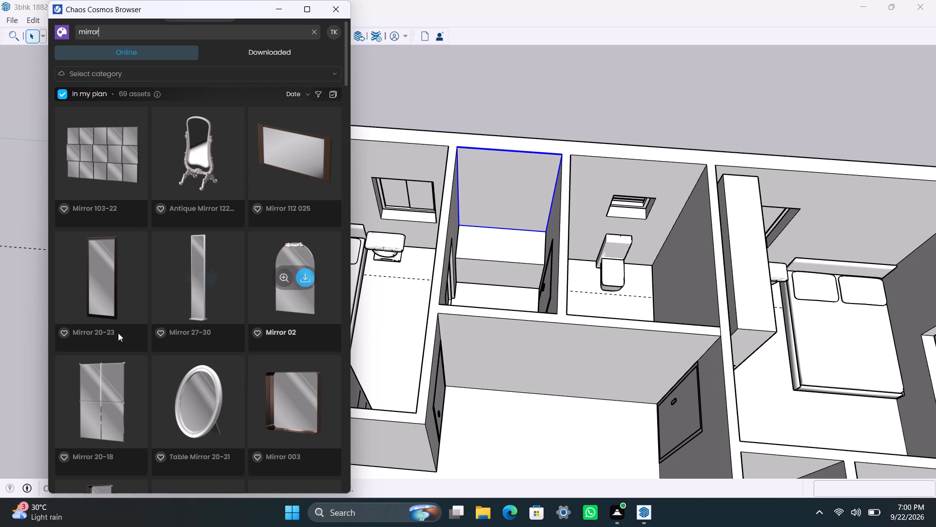
scroll(214, 412, "down", 3)
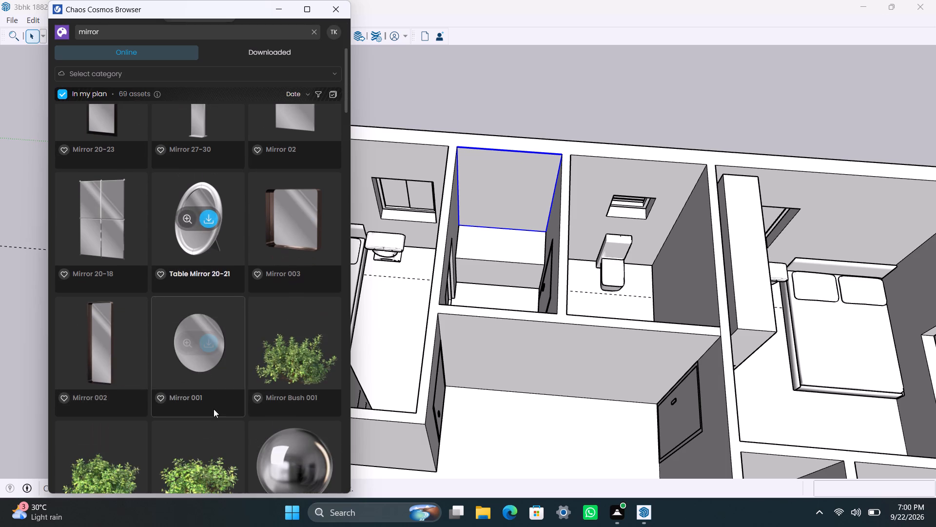
scroll(214, 402, "down", 8)
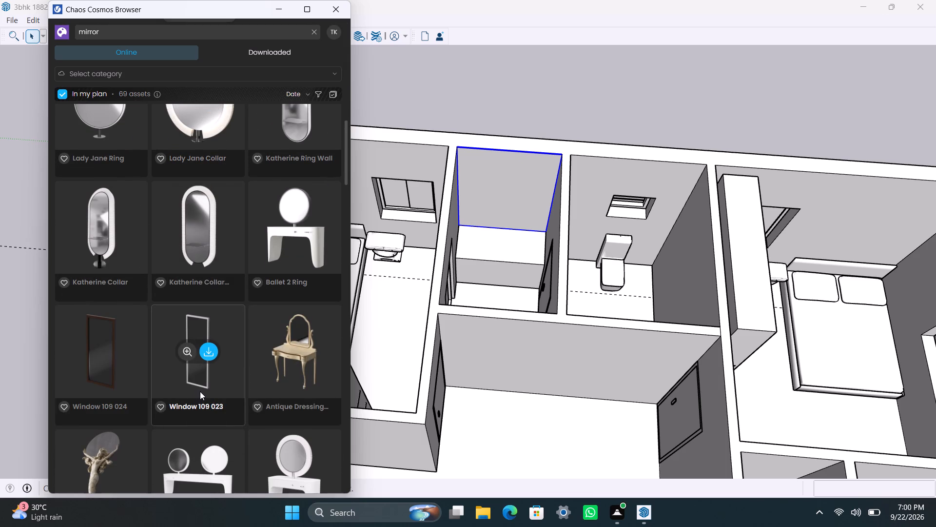
scroll(230, 359, "up", 3)
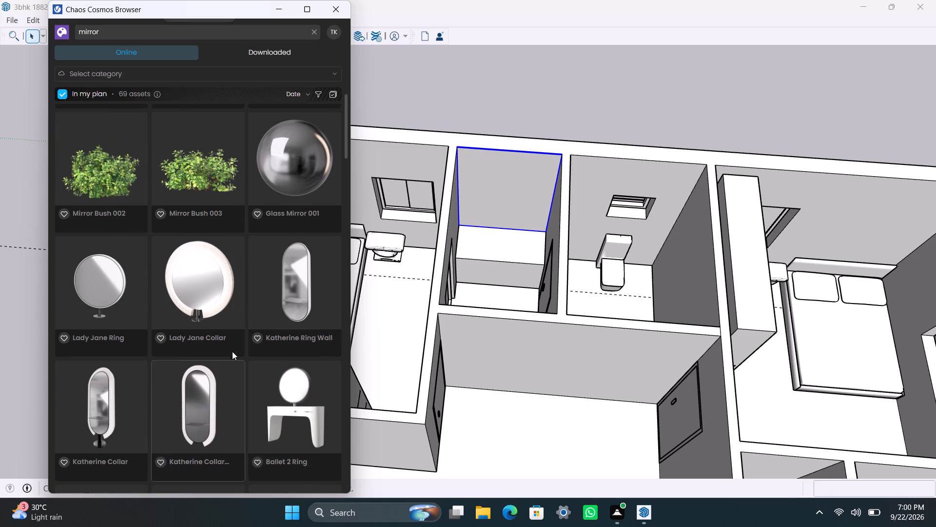
scroll(222, 385, "up", 3)
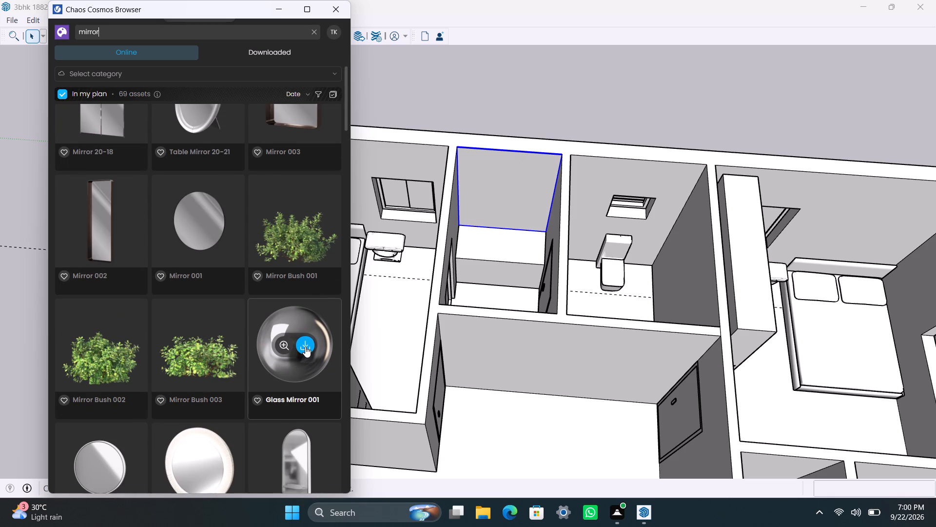
left_click(305, 346)
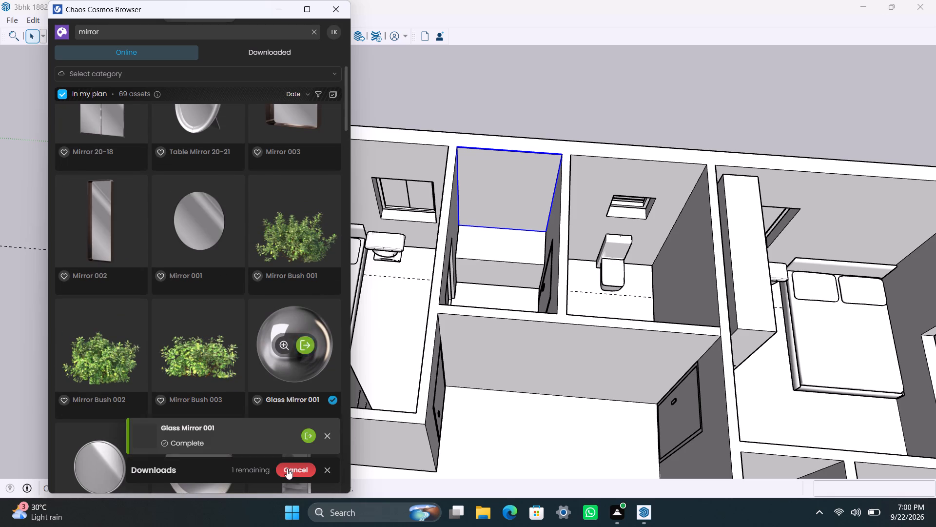
left_click(306, 435)
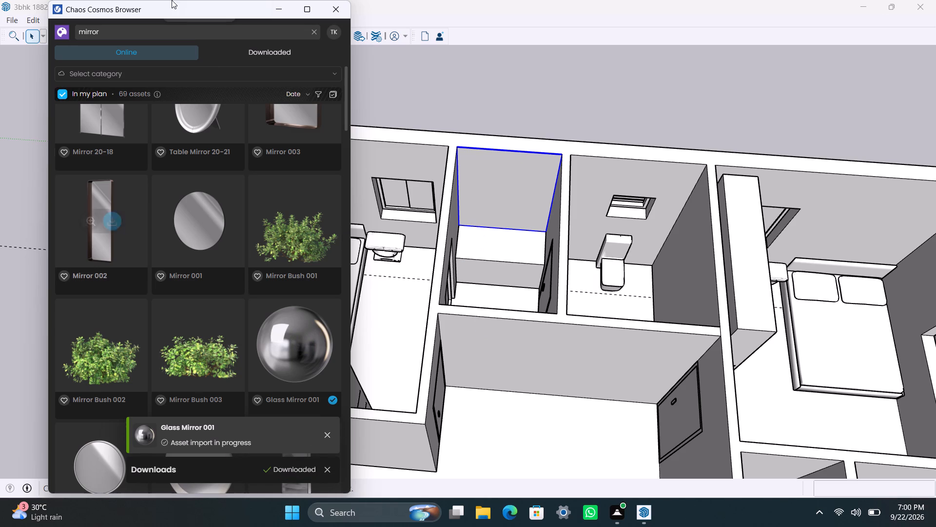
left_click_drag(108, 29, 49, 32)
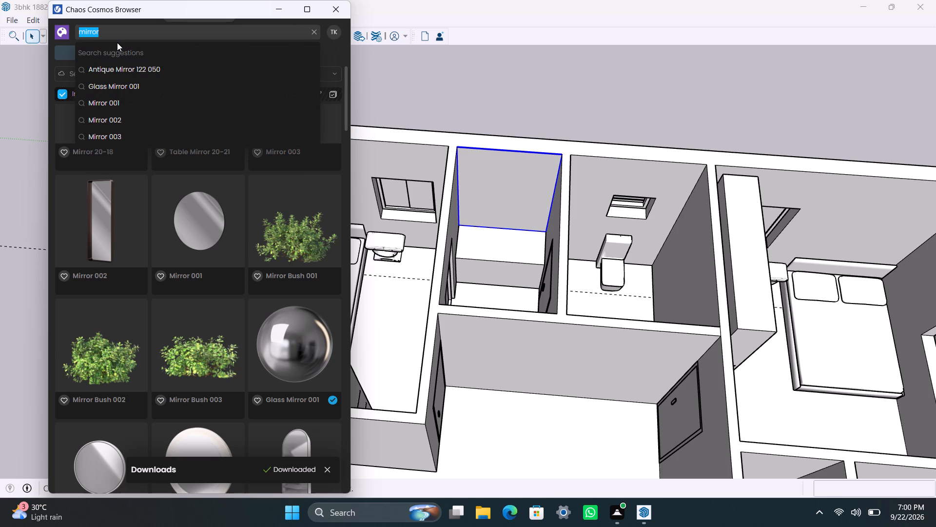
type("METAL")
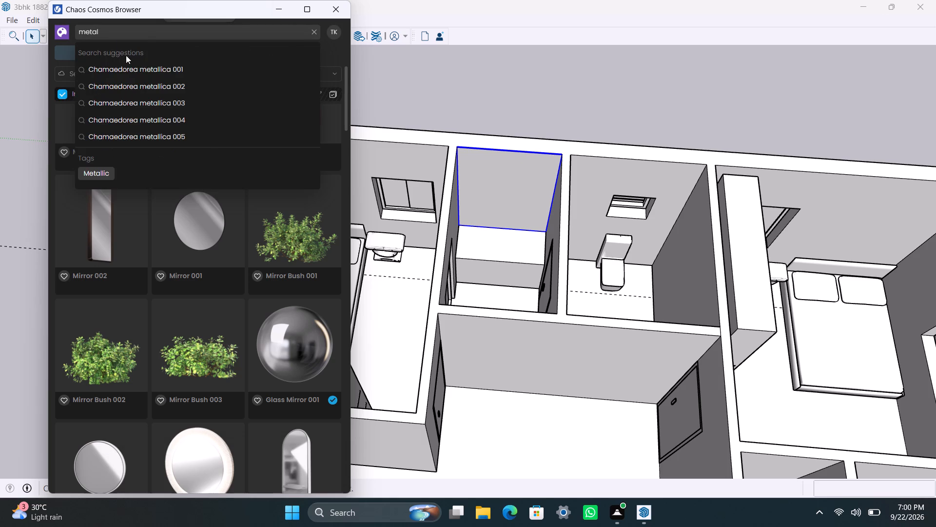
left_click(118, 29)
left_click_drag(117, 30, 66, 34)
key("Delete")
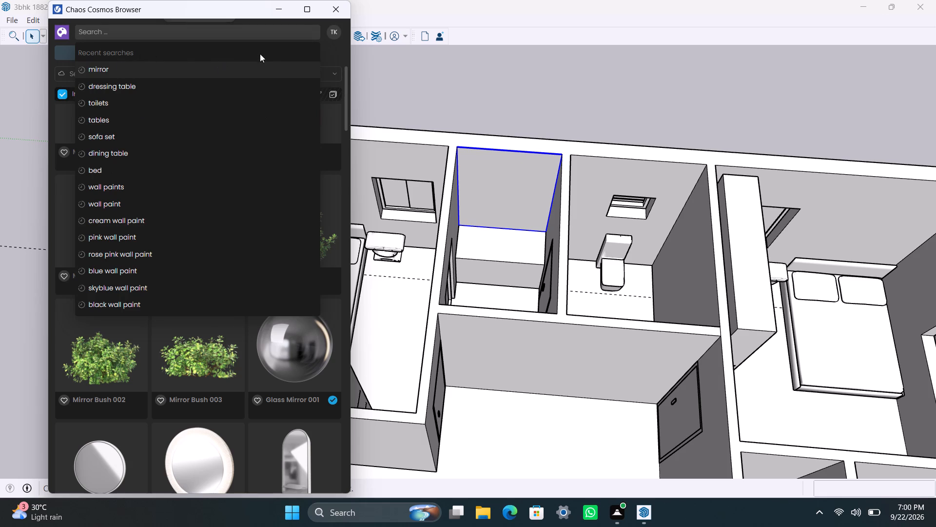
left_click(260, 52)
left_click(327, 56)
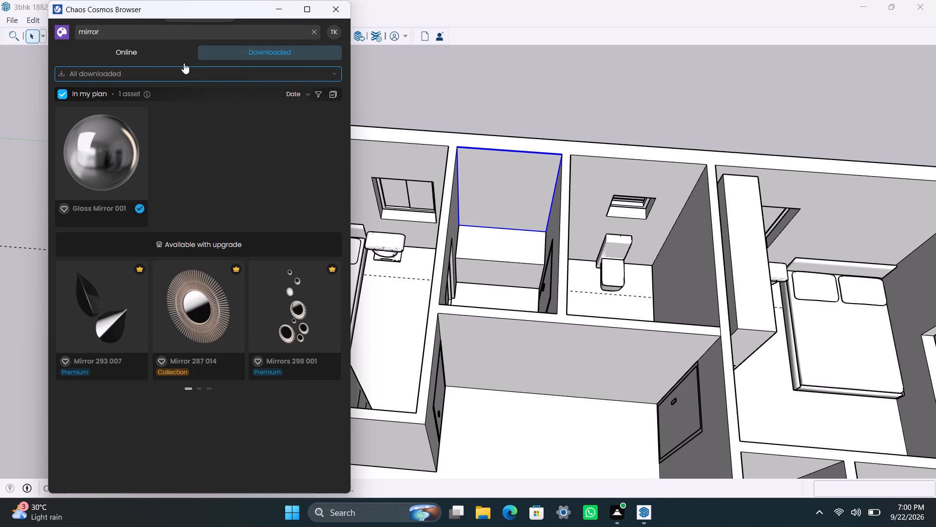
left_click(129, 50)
Browse the Stone materials among the online Chaos Cosmos assets and import Marble White 100cm into the model.
left_click(134, 73)
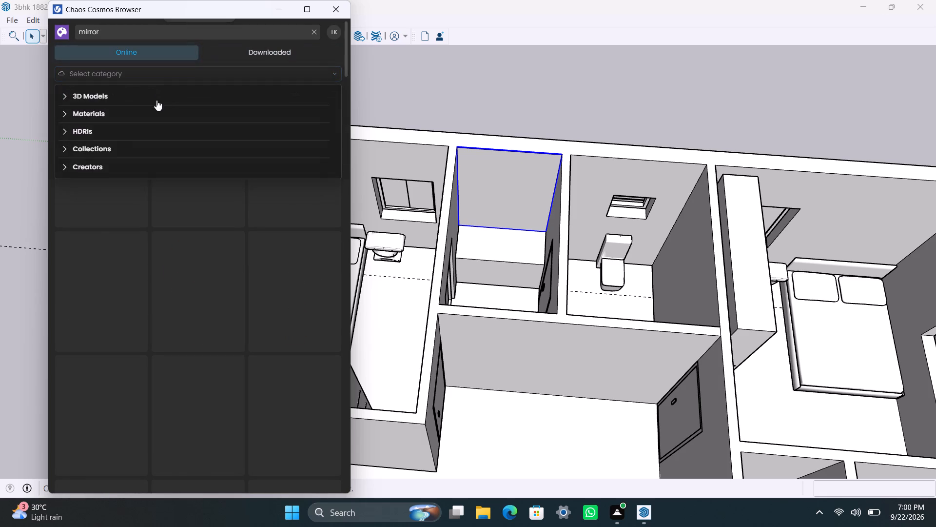
left_click(134, 109)
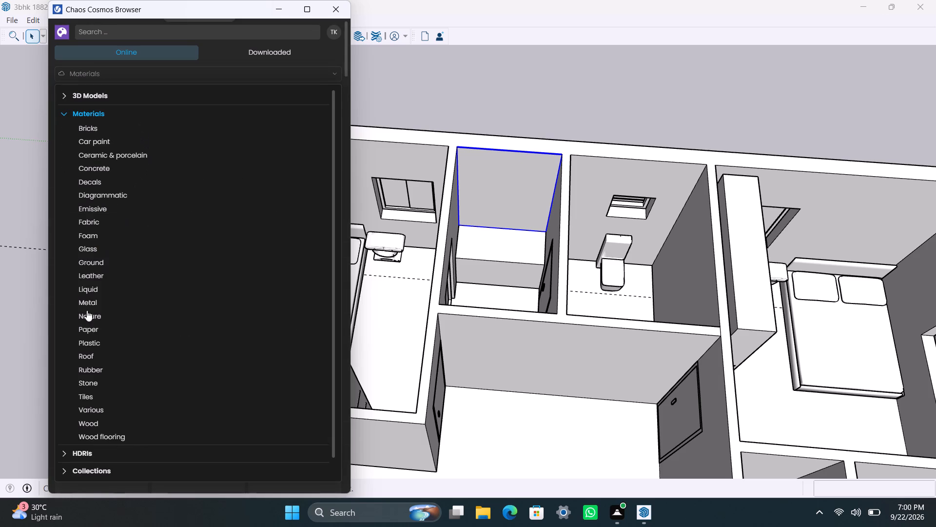
left_click(97, 383)
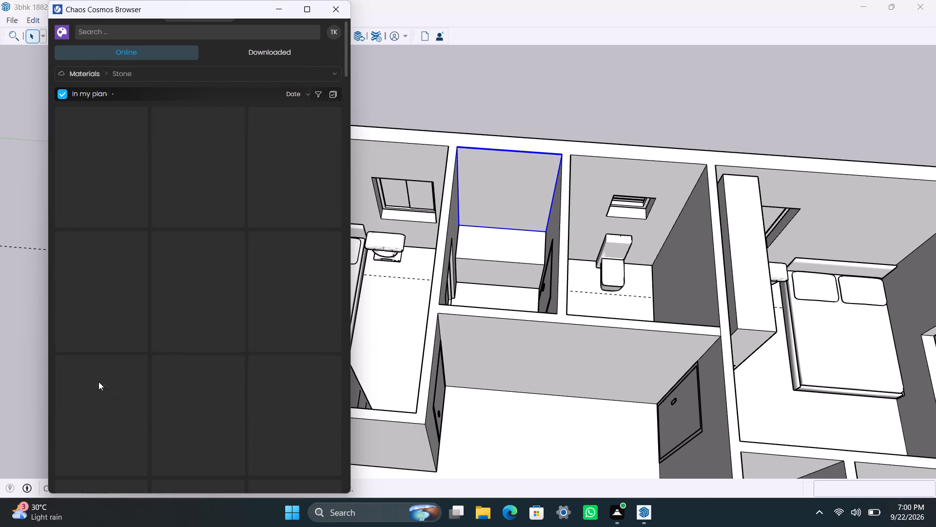
scroll(159, 408, "down", 3)
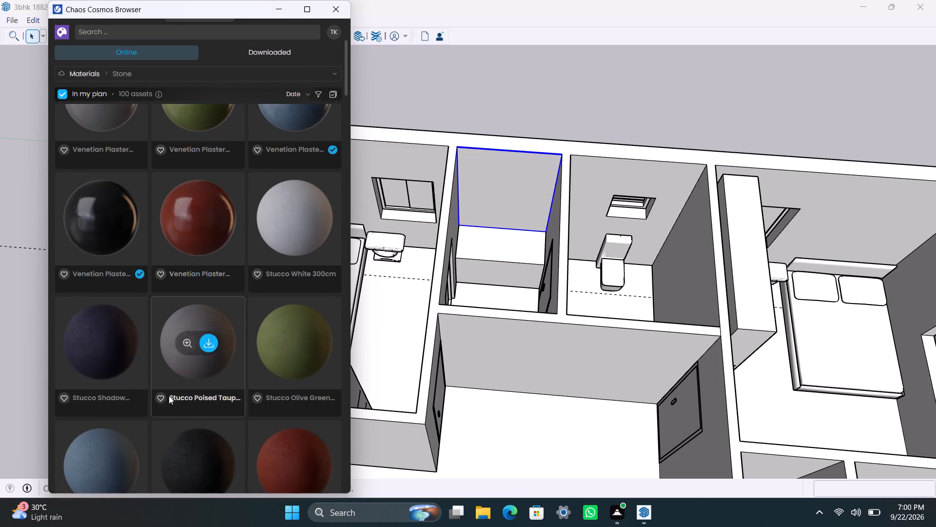
scroll(146, 397, "down", 4)
scroll(184, 359, "up", 4)
scroll(221, 339, "up", 3)
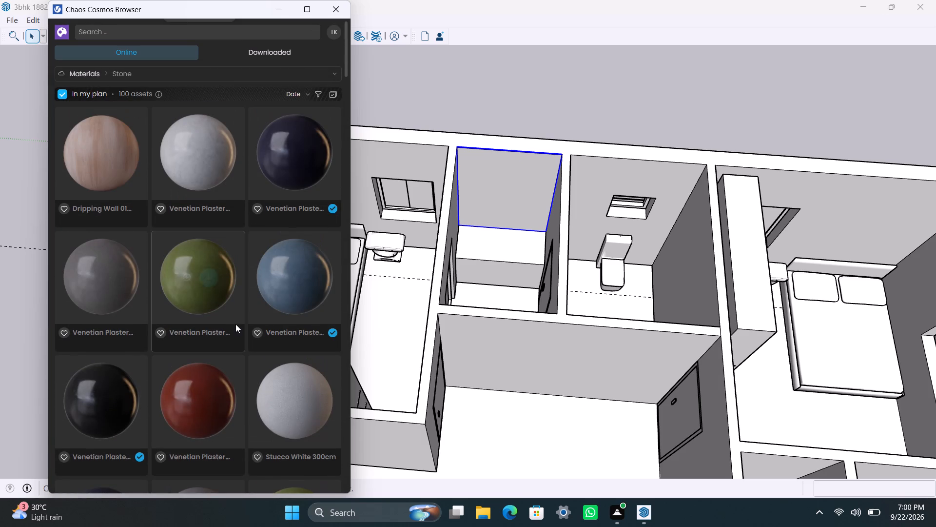
scroll(236, 323, "up", 2)
scroll(200, 279, "down", 4)
scroll(212, 317, "down", 2)
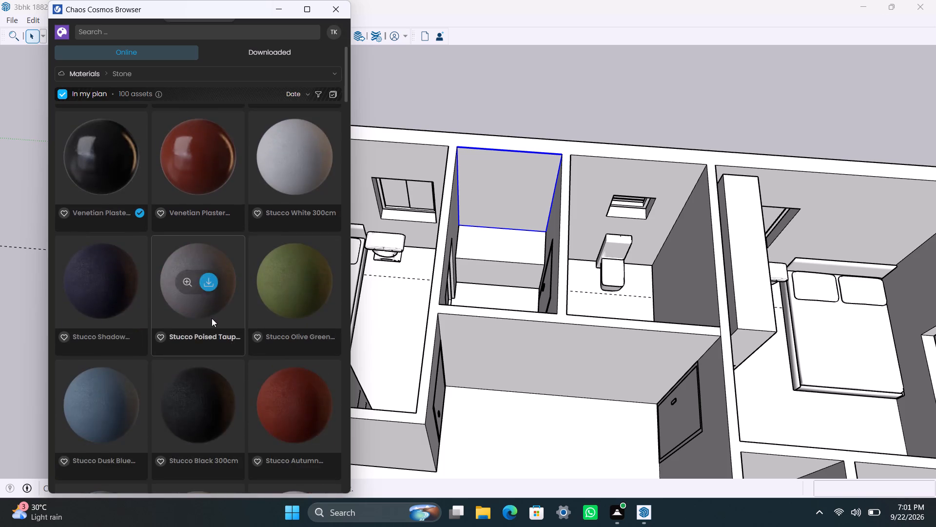
scroll(212, 318, "down", 8)
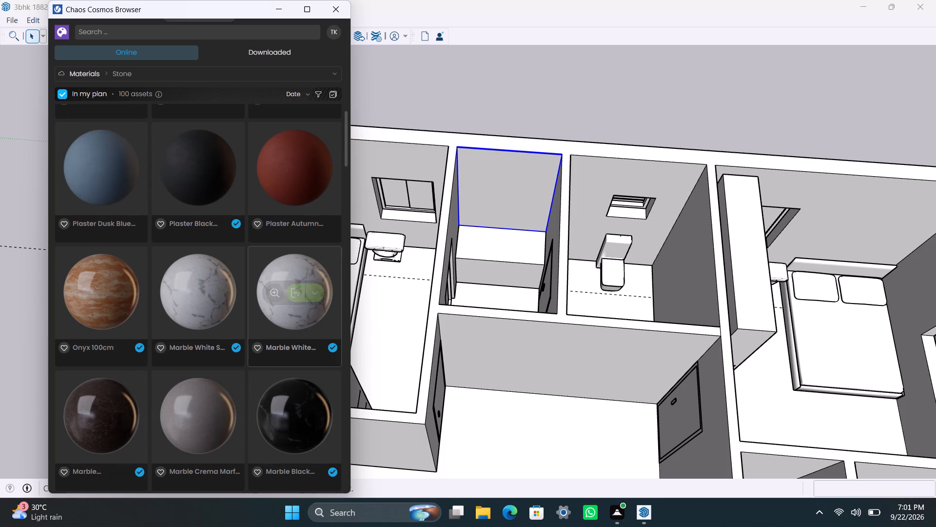
left_click(296, 293)
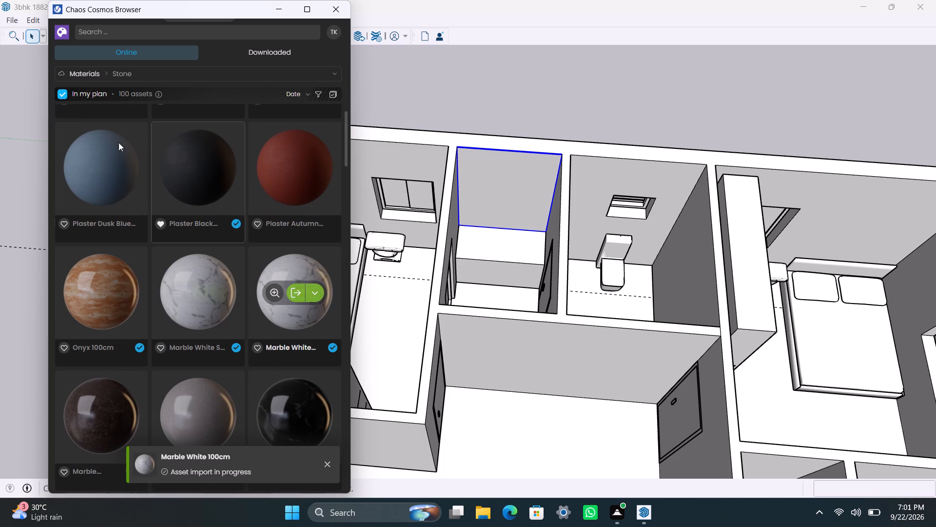
Switch to the Tiles materials, download Tiles E 120cm and import it into the model.
left_click(150, 76)
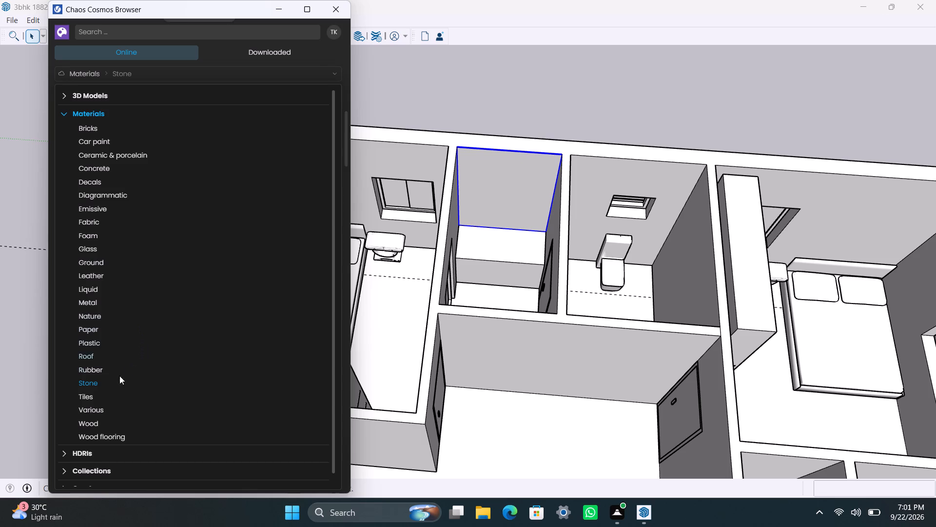
left_click(103, 401)
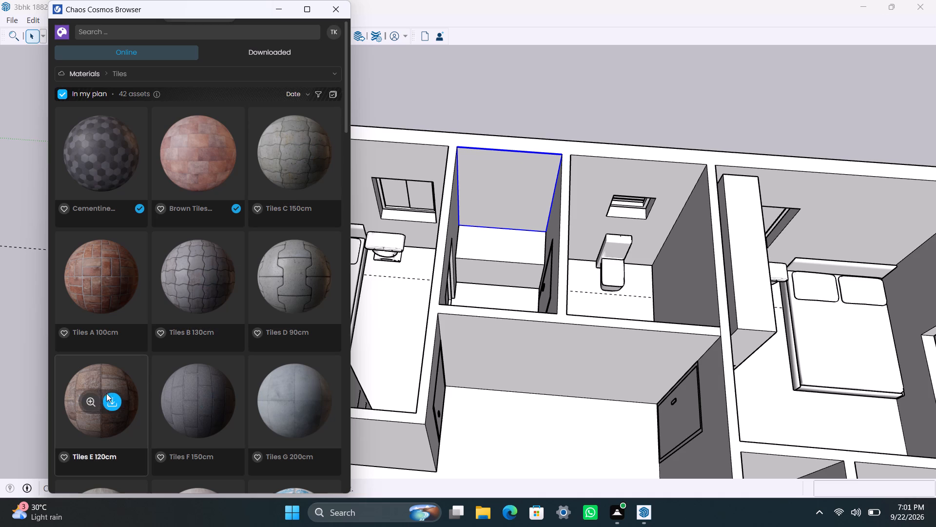
scroll(109, 402, "down", 2)
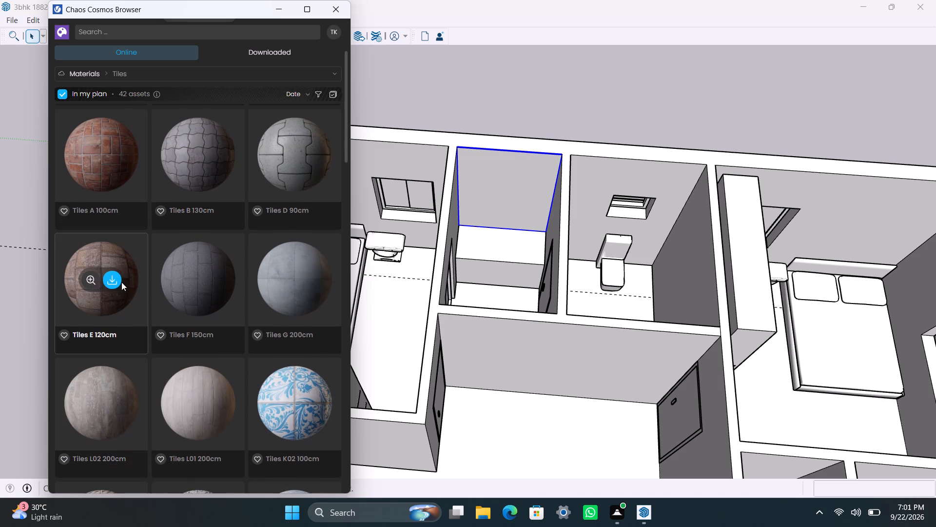
left_click(116, 279)
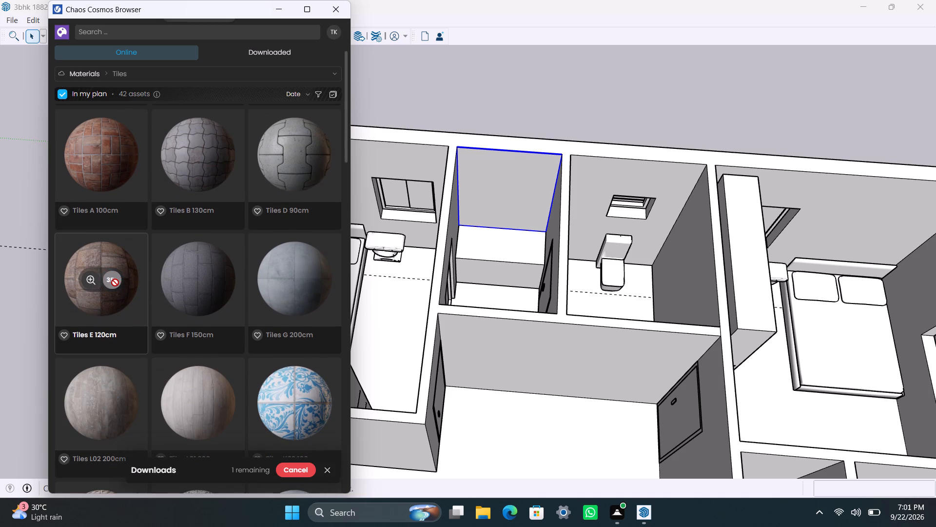
left_click(101, 280)
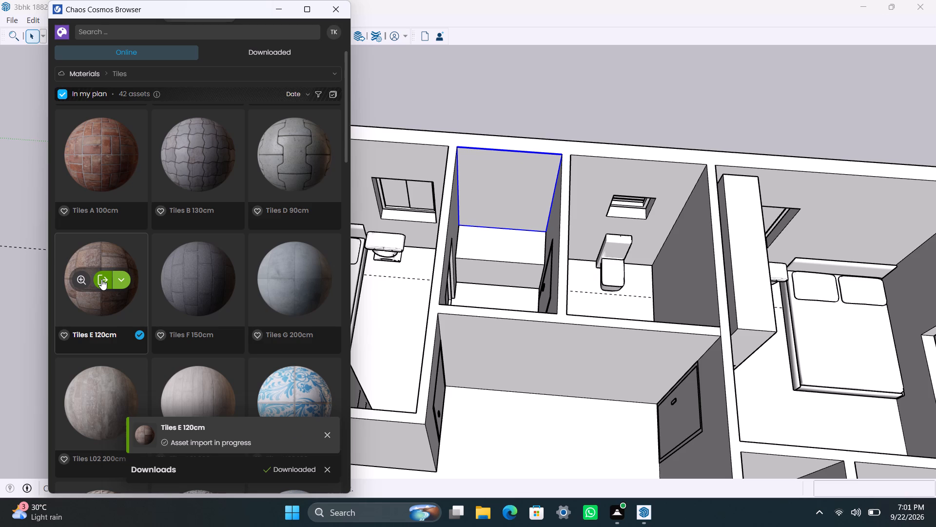
Delete all the Teddy materials, from Teddy_BookCover through Teddy_SkinShadow, in the V-Ray Asset Editor.
scroll(130, 279, "up", 5)
scroll(141, 229, "up", 3)
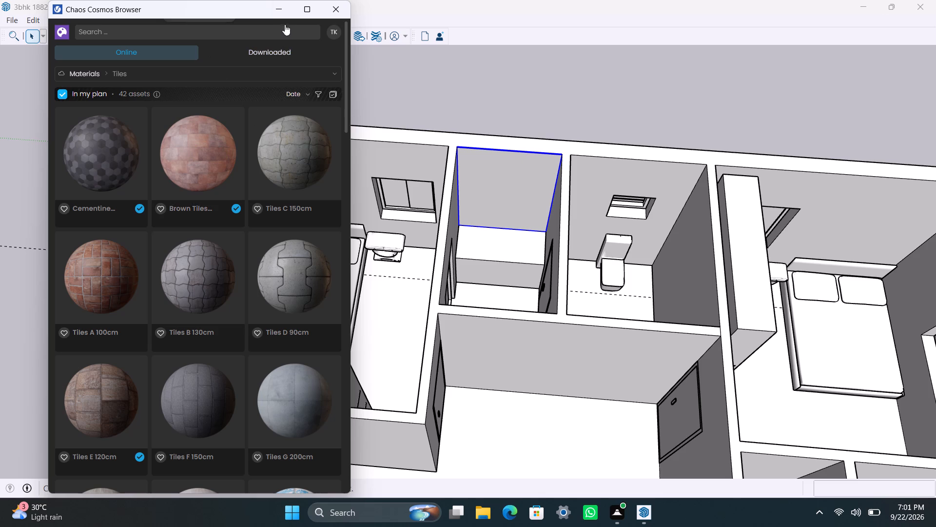
left_click(278, 9)
left_click(151, 93)
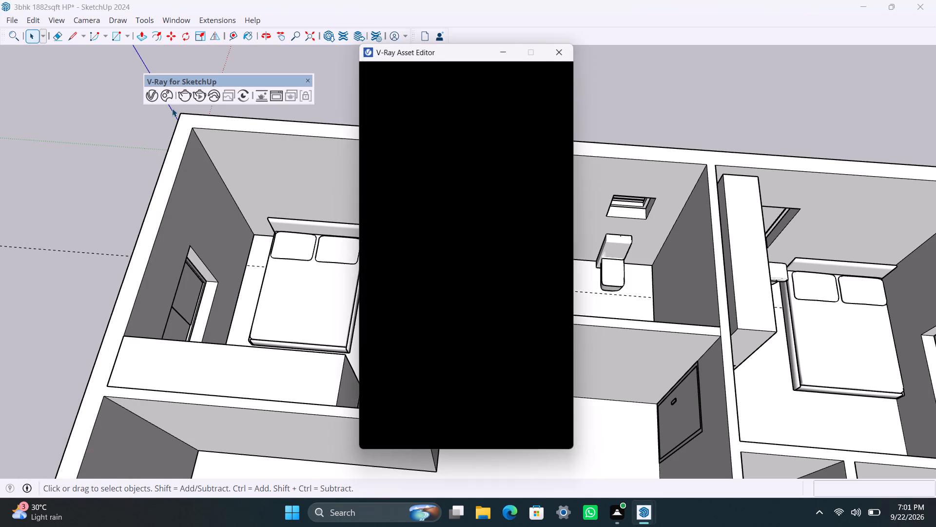
scroll(389, 203, "up", 7)
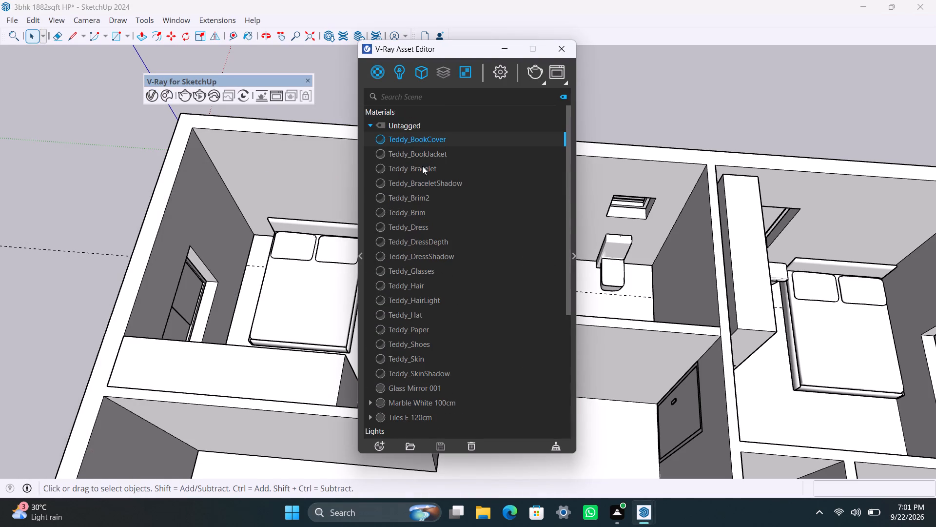
left_click(444, 371, "shift")
left_click(474, 446)
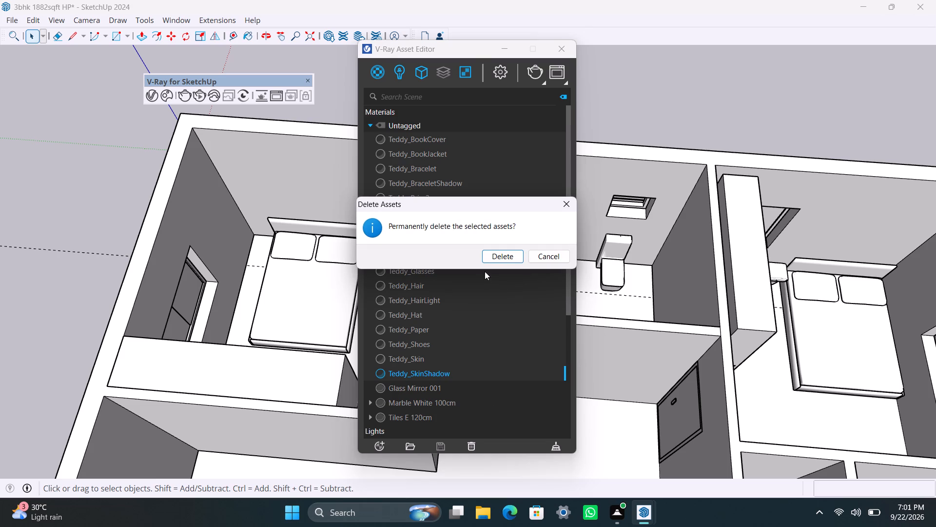
left_click(499, 253)
scroll(418, 170, "up", 1)
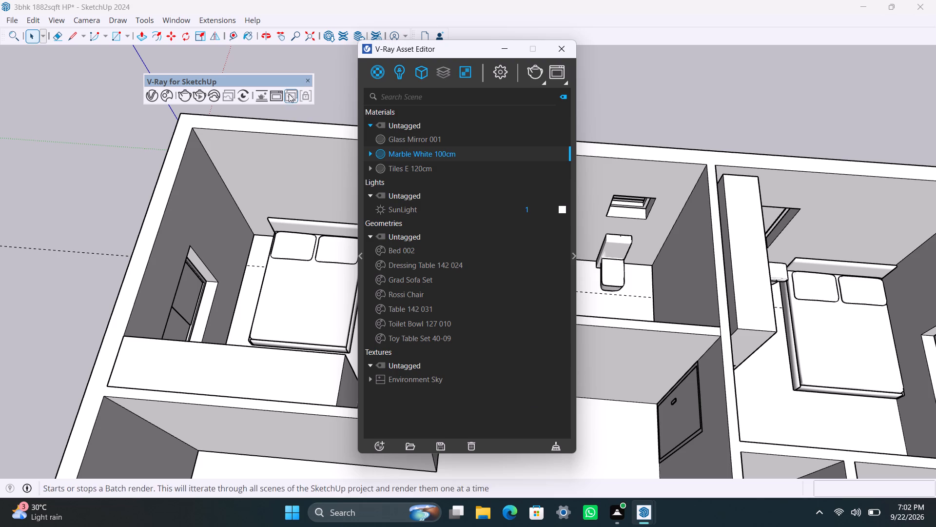
Browse the Stone materials in Chaos Cosmos and import Marble Black 100cm into the model.
left_click(167, 92)
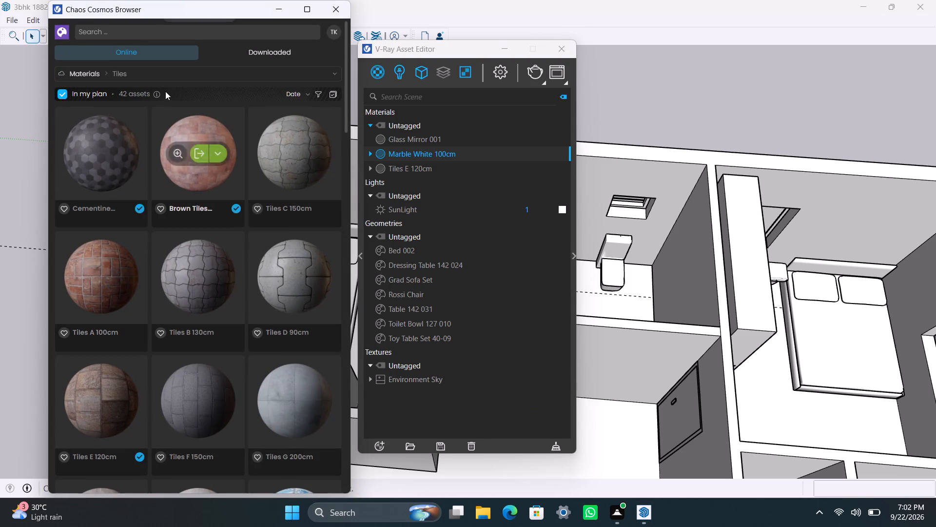
left_click(177, 72)
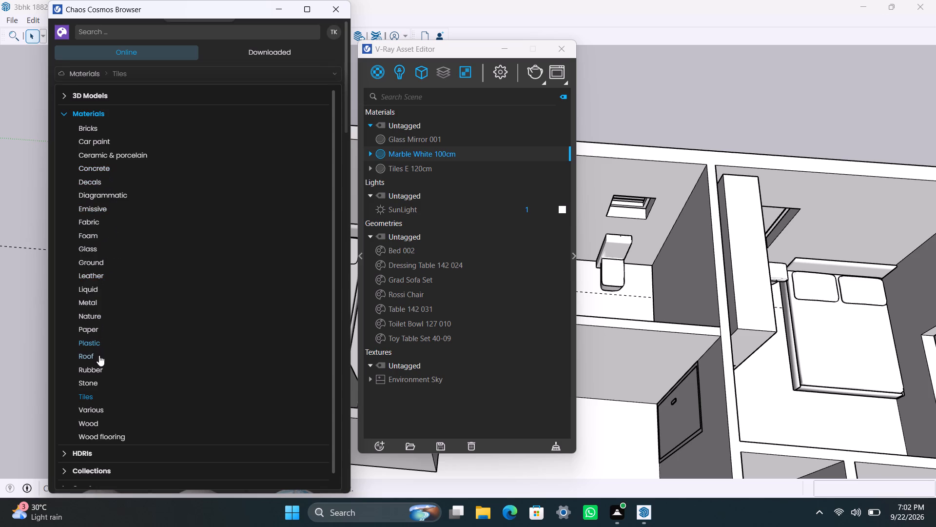
left_click(97, 386)
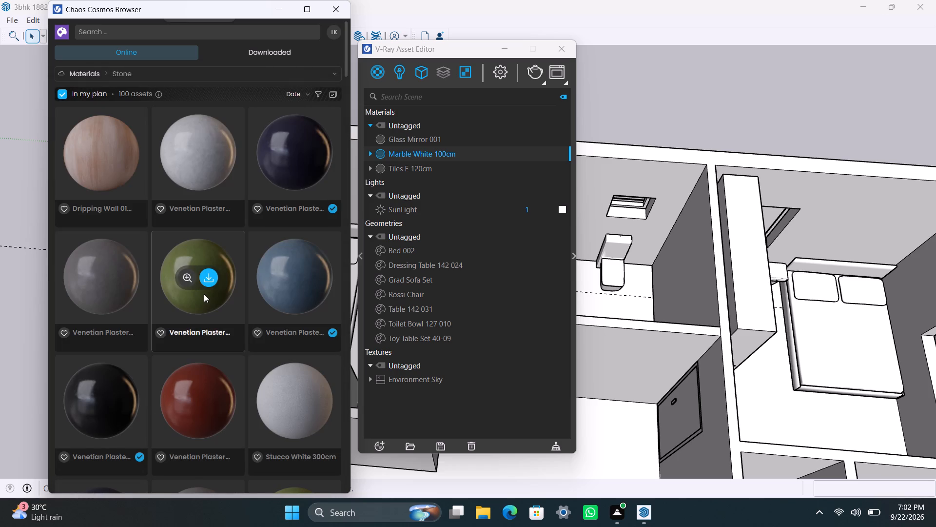
scroll(150, 397, "down", 4)
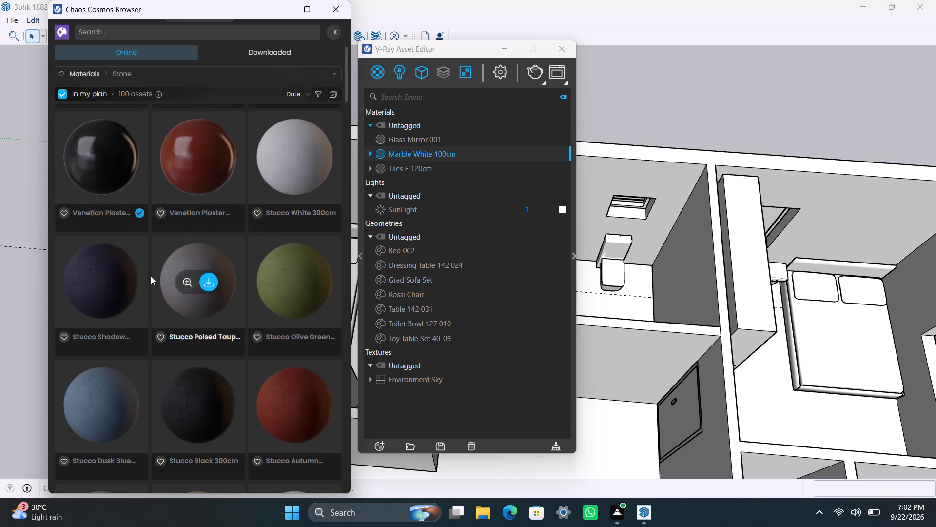
scroll(140, 276, "down", 4)
scroll(217, 313, "down", 5)
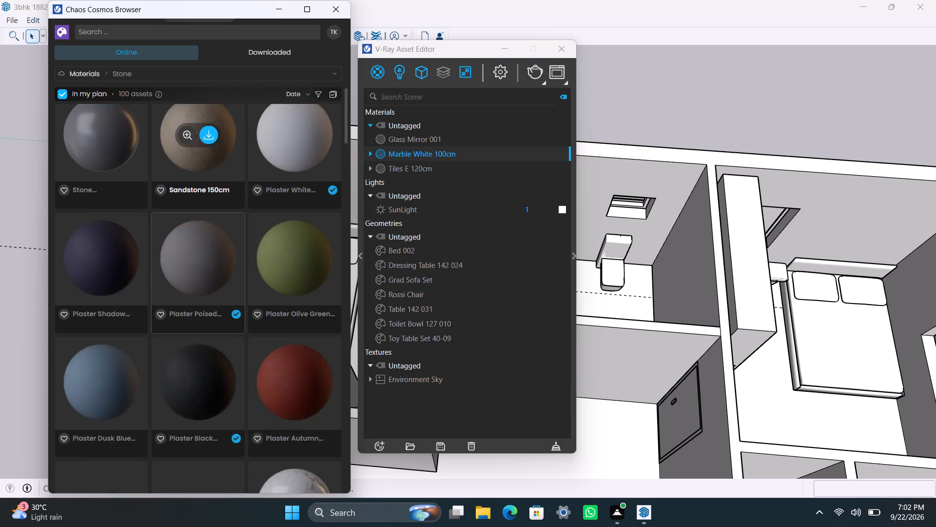
scroll(219, 316, "down", 3)
left_click(296, 294)
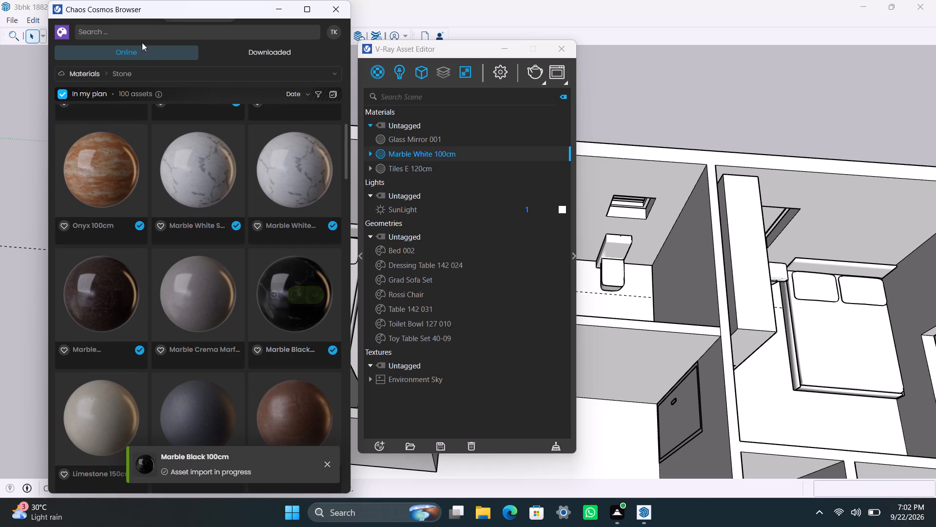
Switch to the Glass materials in Chaos Cosmos and import Glass Smoked Distorted 001 into the model.
left_click(165, 71)
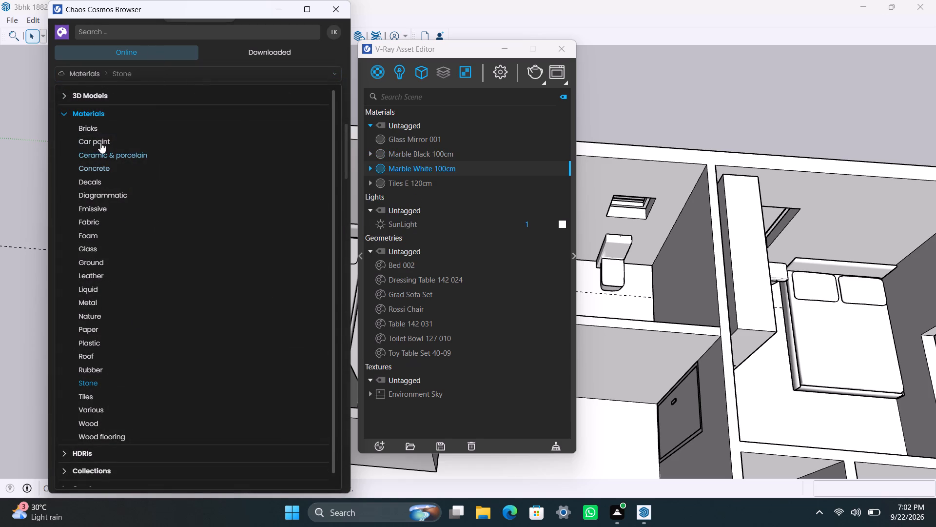
left_click(101, 248)
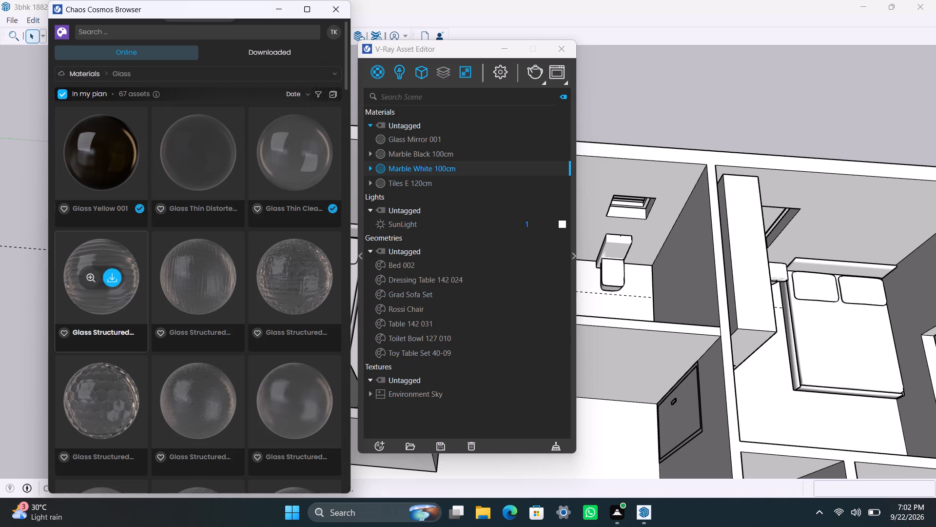
scroll(176, 278, "down", 6)
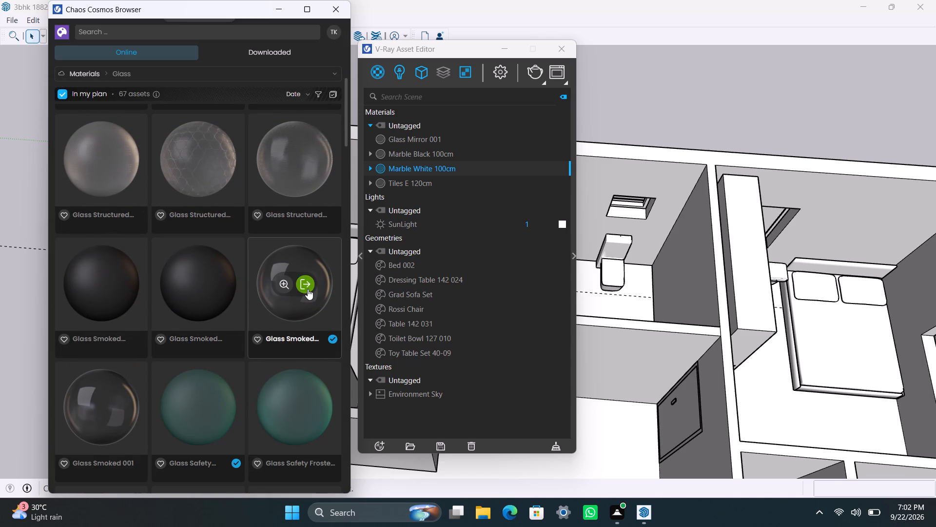
left_click(308, 289)
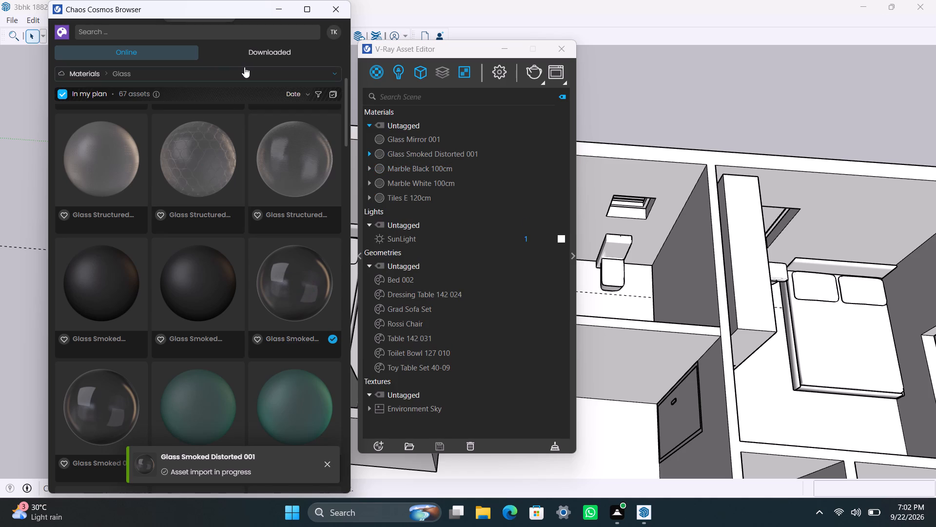
Switch to the Metal materials in Chaos Cosmos and import Metal Sandblasted Black 200cm into the model.
left_click(244, 67)
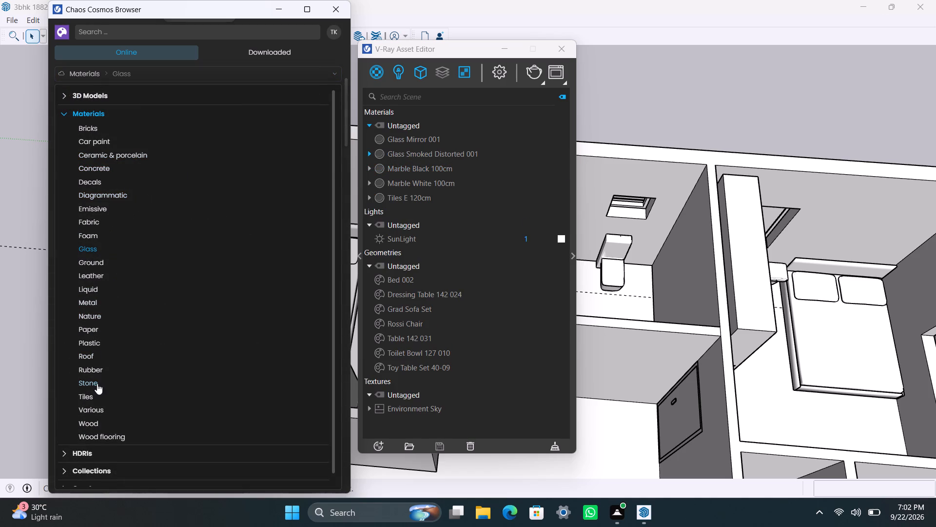
left_click(97, 305)
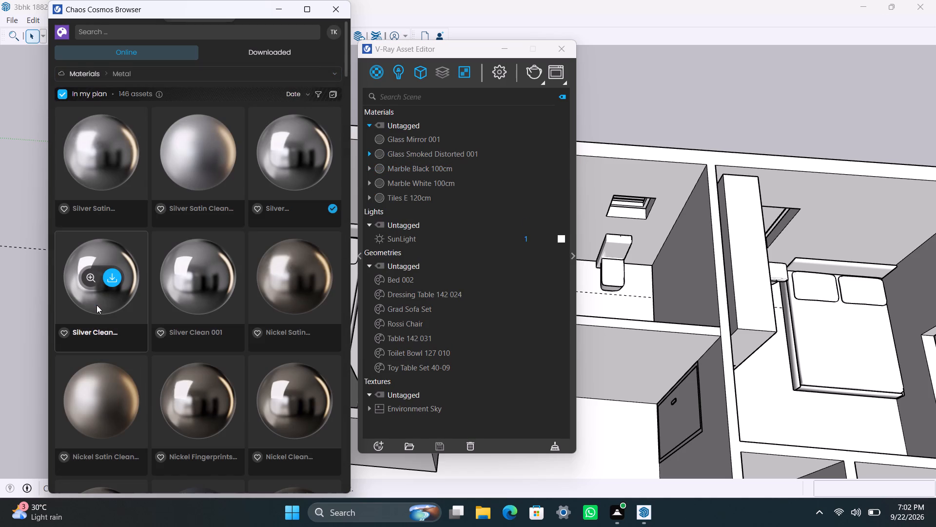
scroll(194, 321, "down", 5)
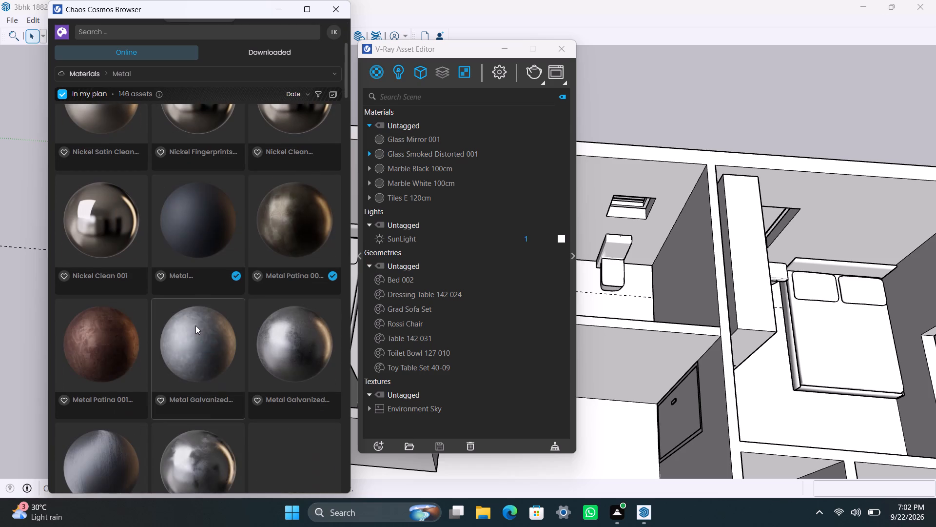
left_click(201, 222)
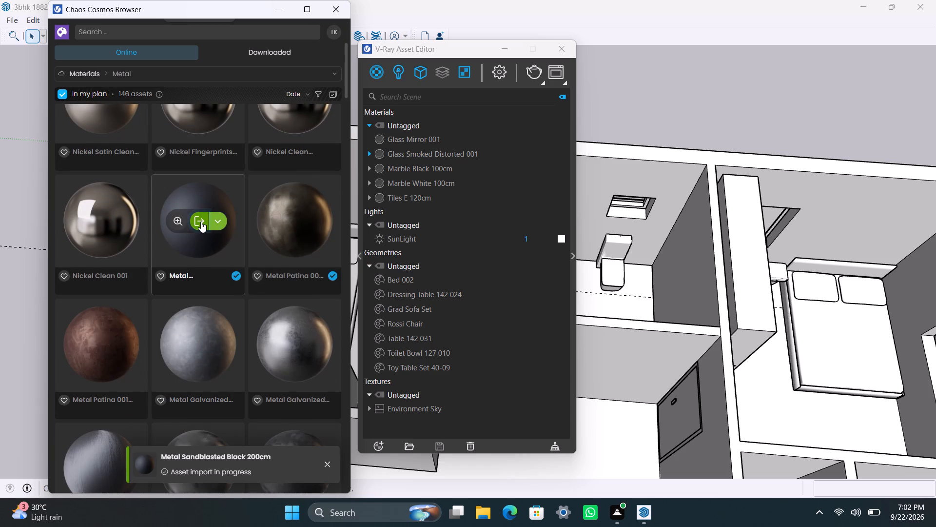
Look through the Ceramic & porcelain materials in Chaos Cosmos for a suitable finish.
left_click(216, 76)
scroll(119, 178, "up", 1)
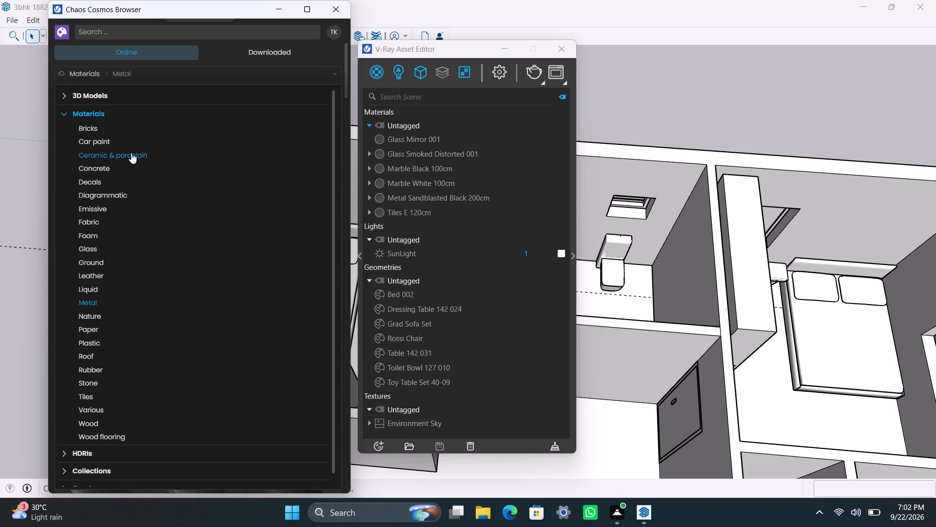
left_click(131, 153)
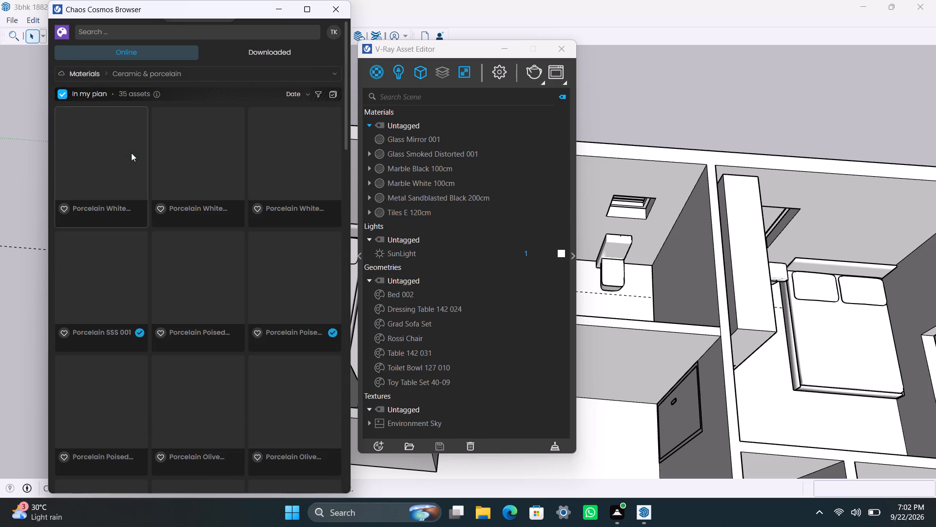
scroll(252, 289, "down", 1)
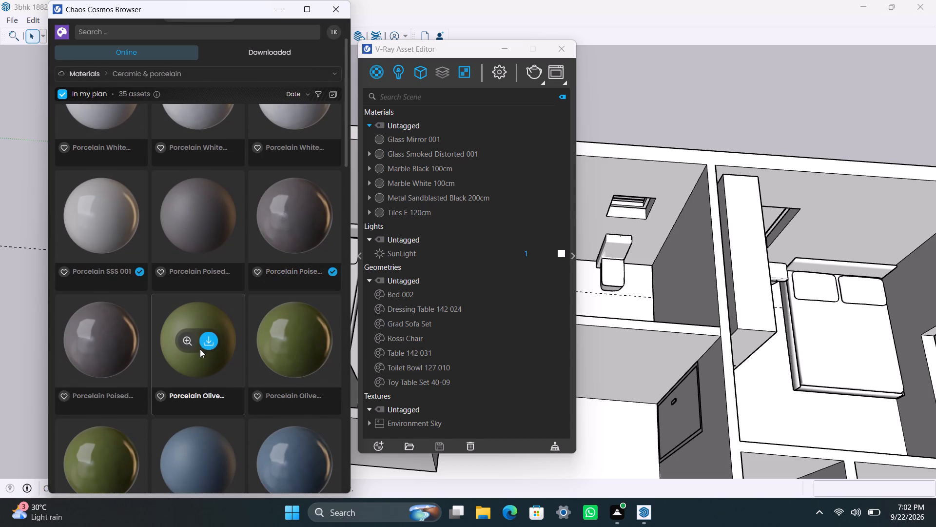
scroll(209, 318, "down", 5)
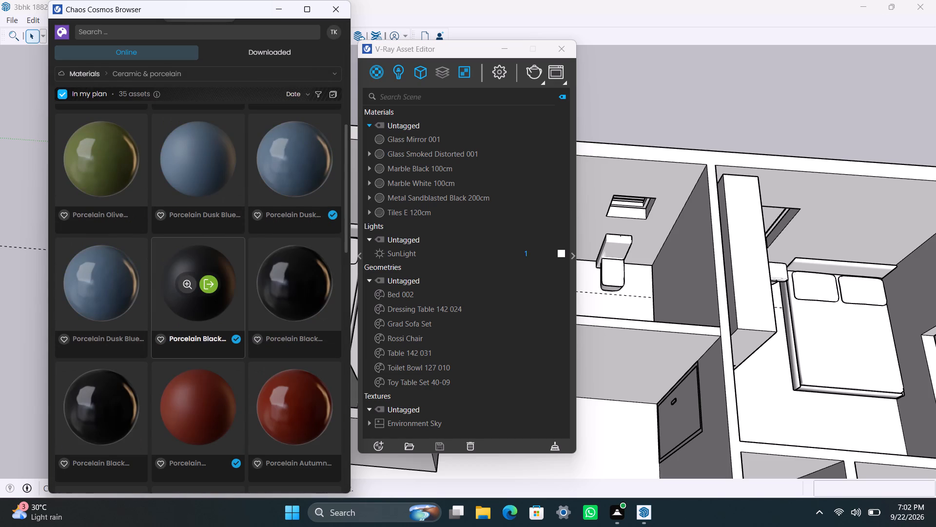
scroll(213, 293, "down", 3)
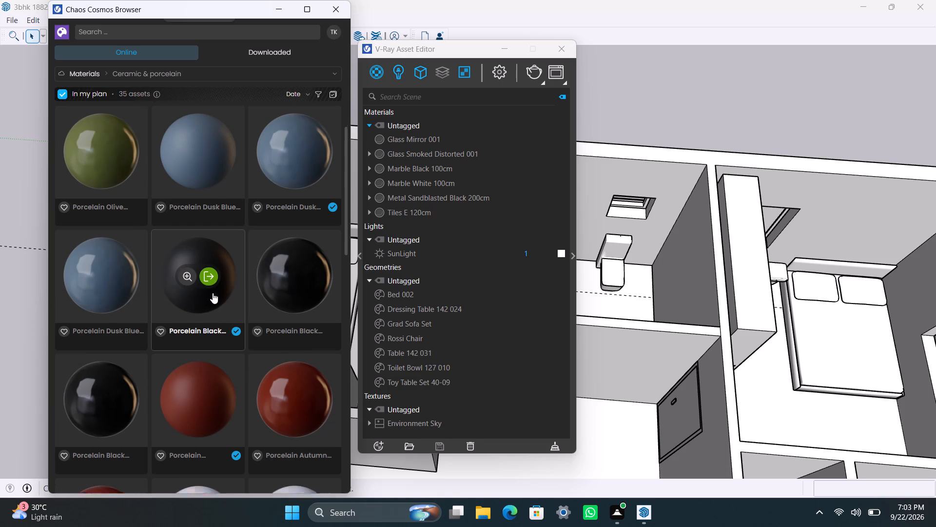
scroll(213, 293, "down", 7)
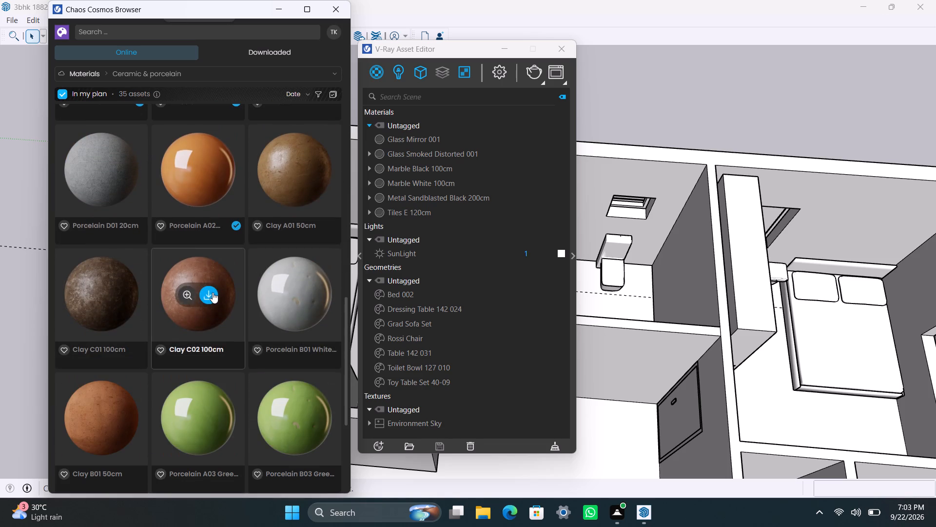
scroll(213, 292, "down", 5)
Search Chaos Cosmos for dark grey wall paint.
left_click(122, 26)
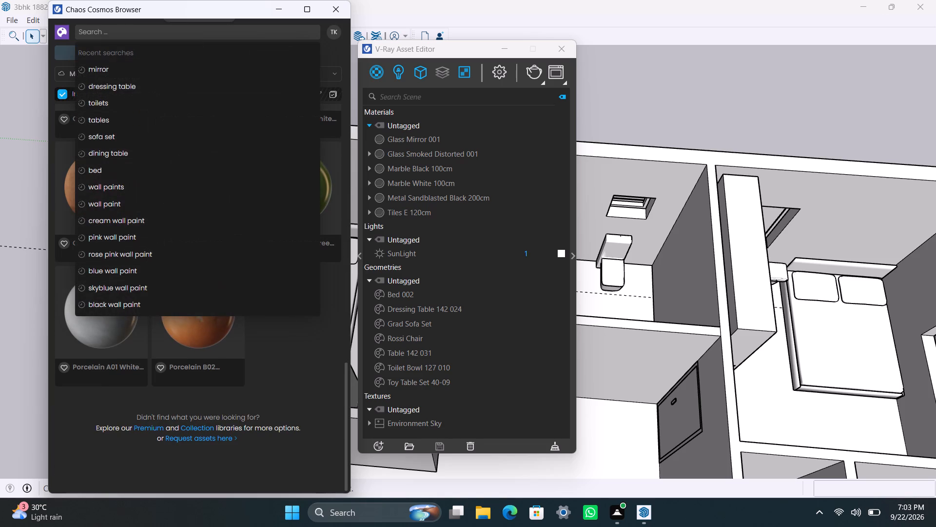
type("GRE")
key("BackSpace")
key("BackSpace")
key("BackSpace")
type("DARK GREY")
key("space")
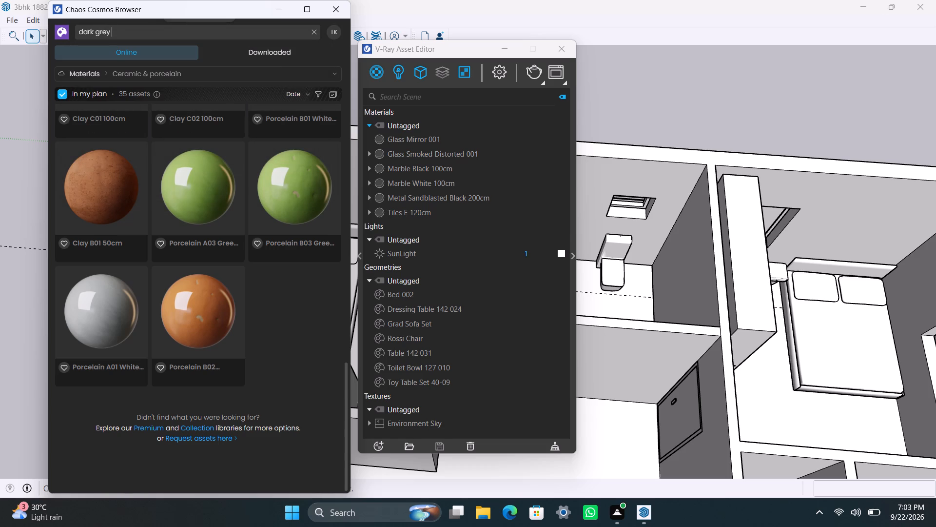
type("WALL PAINT")
key("Return")
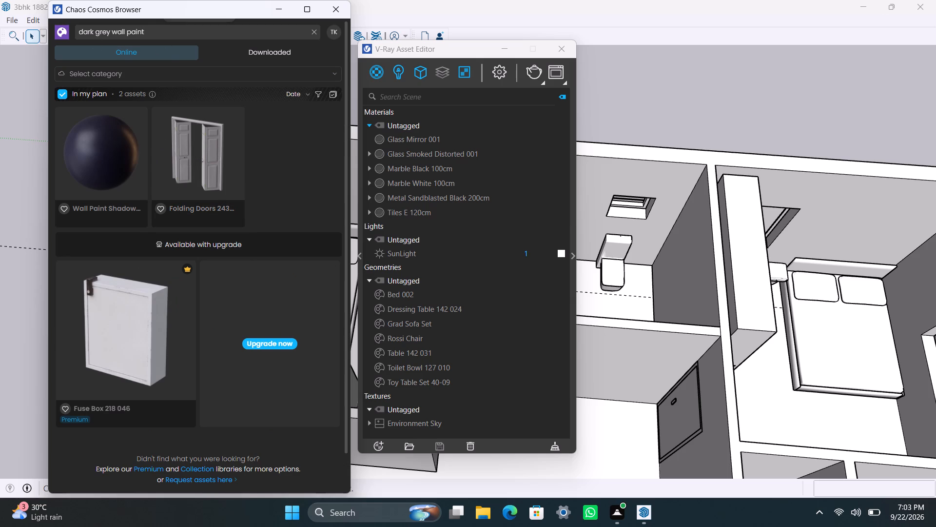
Broaden the Chaos Cosmos search to grey wall paint and look through the matching assets.
left_click_drag(94, 33, 73, 32)
key("Delete")
key("Return")
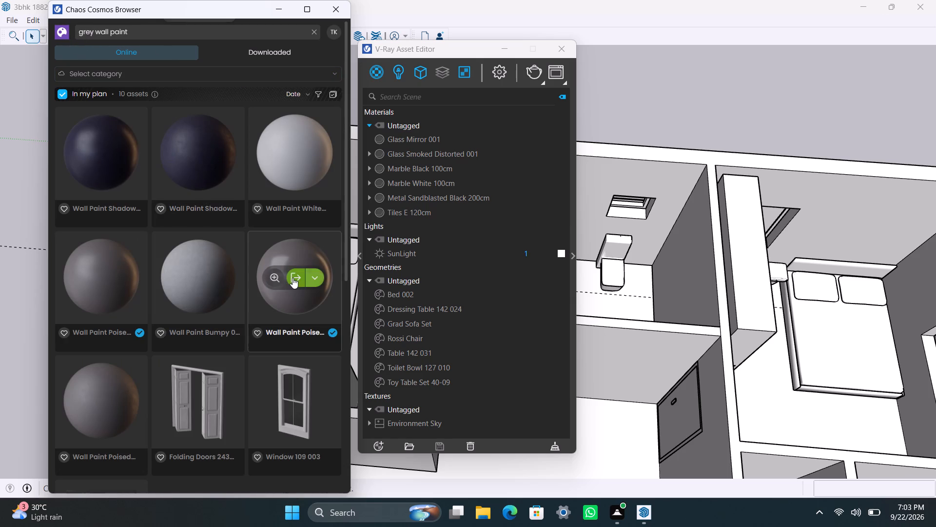
scroll(209, 306, "down", 3)
scroll(186, 360, "down", 4)
scroll(180, 332, "up", 5)
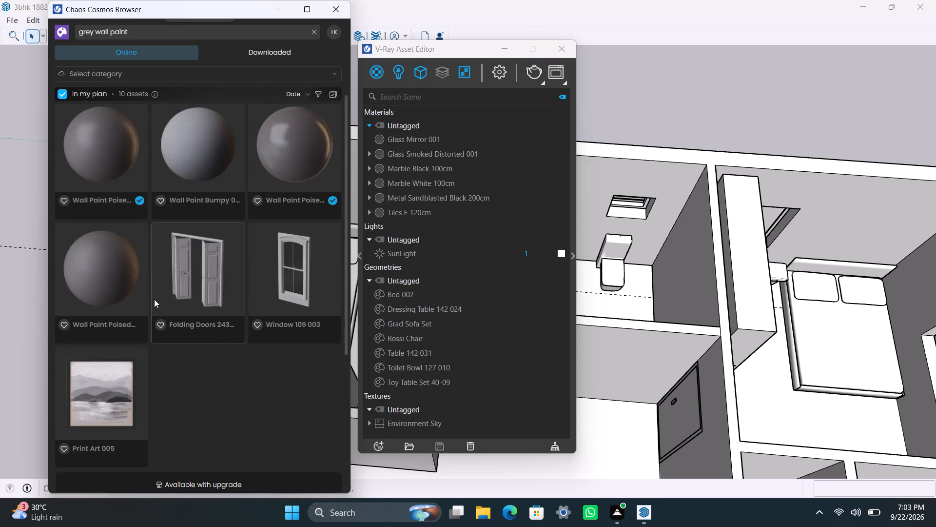
scroll(154, 299, "up", 2)
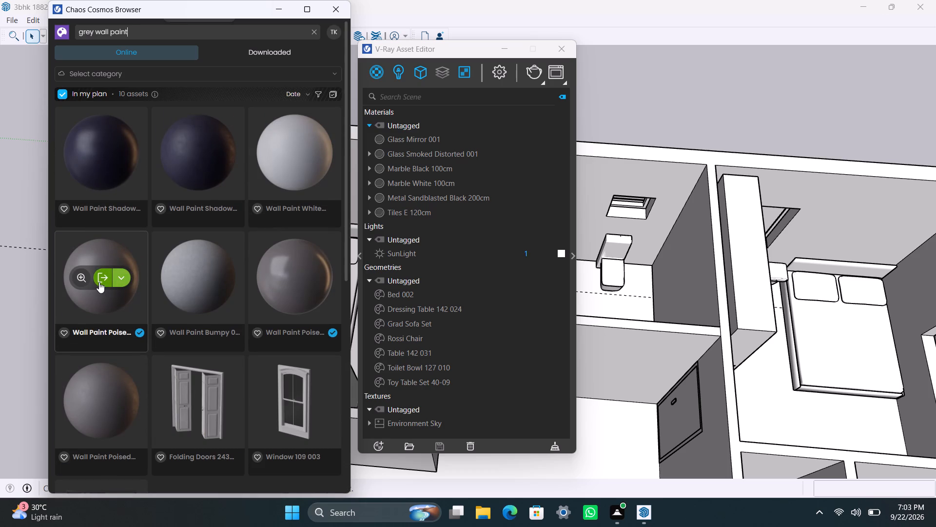
Search Chaos Cosmos for black wall paint.
left_click_drag(134, 34, 63, 39)
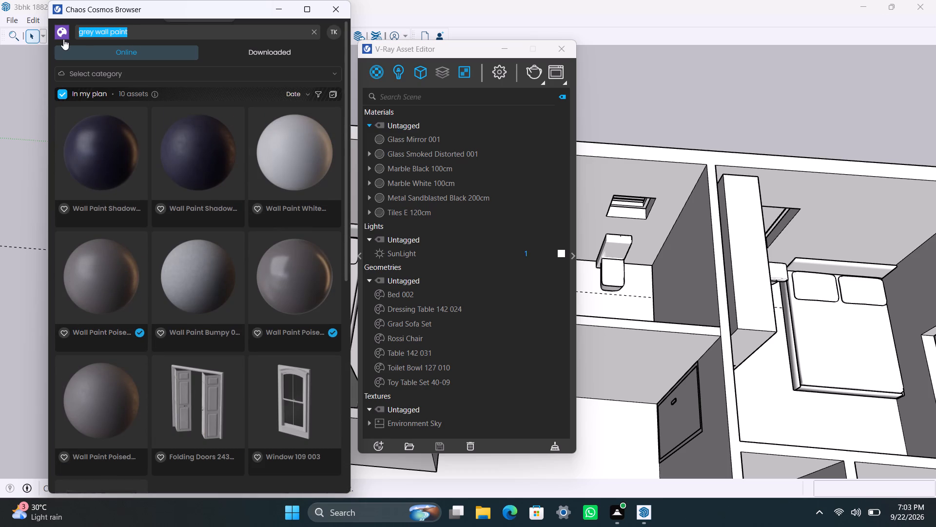
type("BLACK")
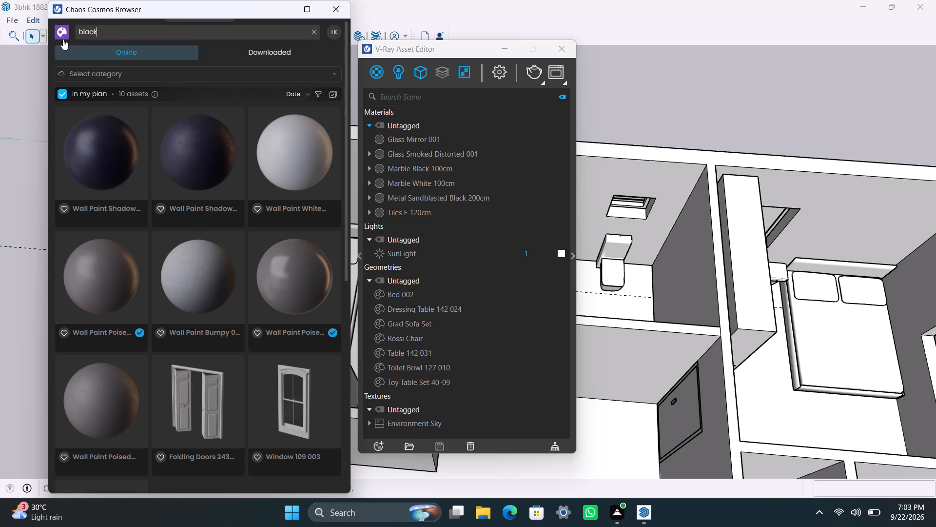
key("space")
type("WALL PAINT")
key("Return")
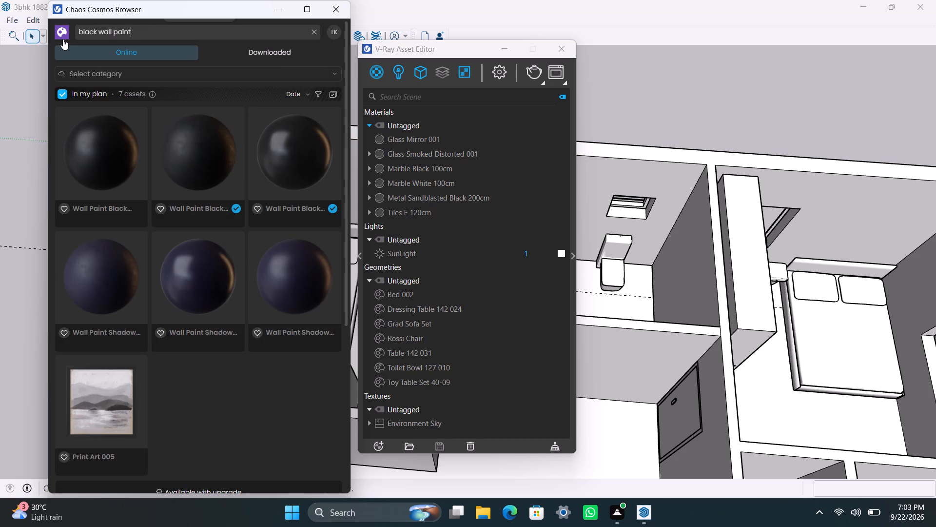
Search Chaos Cosmos for ash wall paint.
left_click_drag(142, 30, 123, 32)
left_click_drag(123, 32, 73, 42)
type("ASH WALL PAINT")
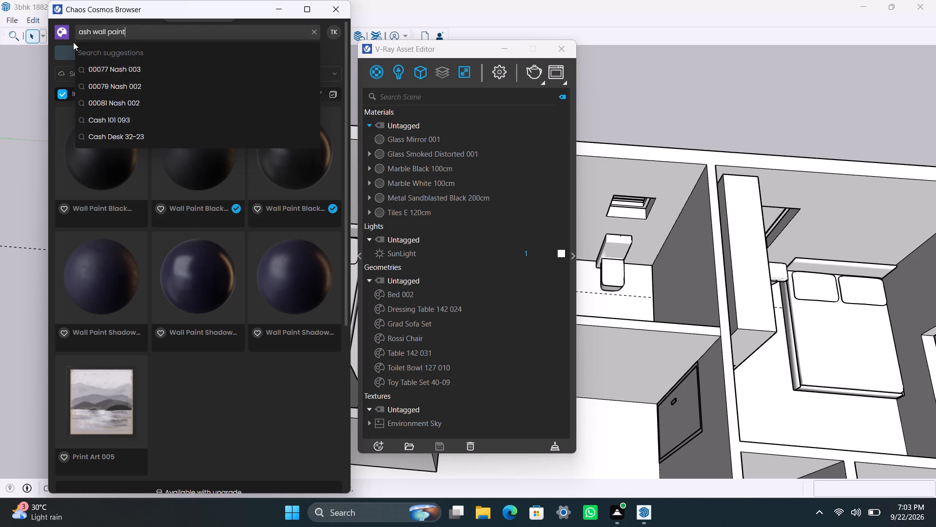
key("Return")
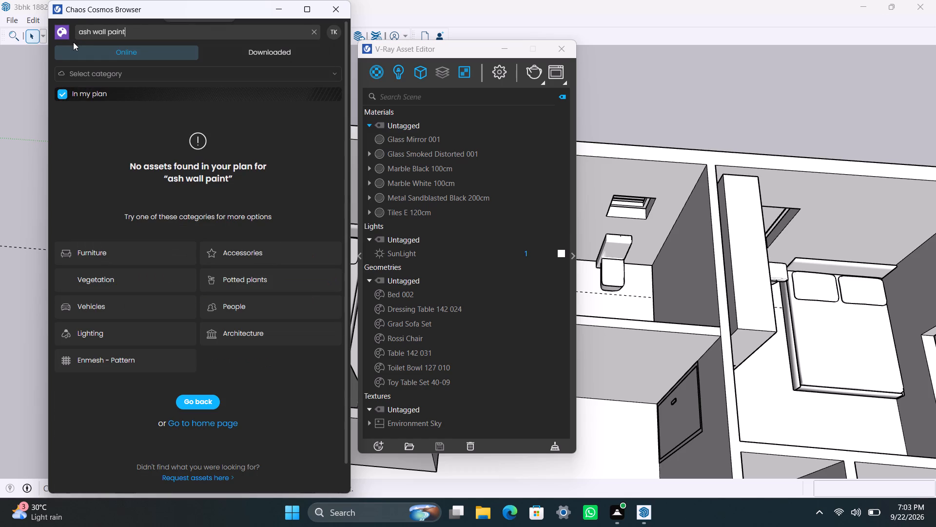
Search Chaos Cosmos for grey wall paint again and import Wall Paint Poised Taupe Satin 300cm into the model.
key("BackSpace")
key("BackSpace")
key("BackSpace")
key("BackSpace")
key("BackSpace")
key("BackSpace")
key("BackSpace")
key("BackSpace")
key("BackSpace")
key("BackSpace")
key("BackSpace")
key("BackSpace")
key("BackSpace")
key("BackSpace")
key("BackSpace")
key("BackSpace")
key("BackSpace")
key("BackSpace")
key("BackSpace")
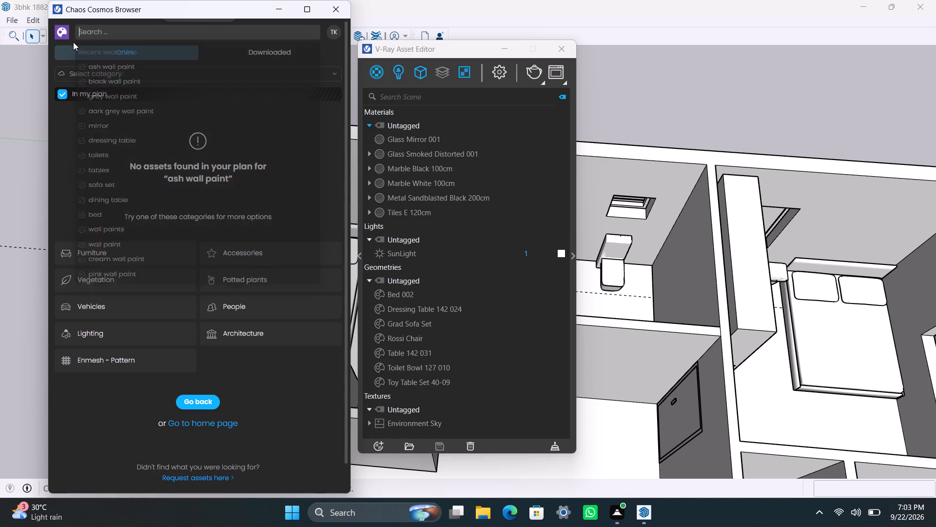
type("GREY WALL PAINT")
key("Return")
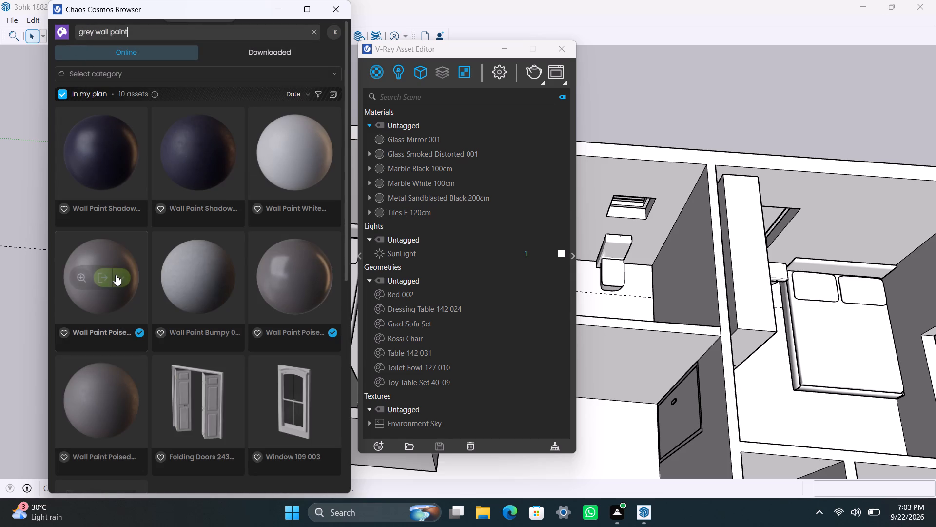
left_click(104, 278)
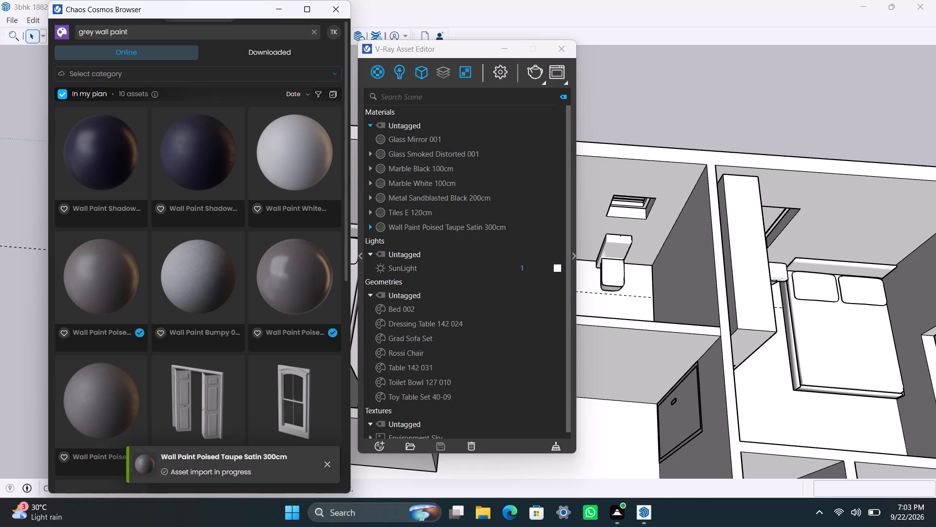
left_click(278, 13)
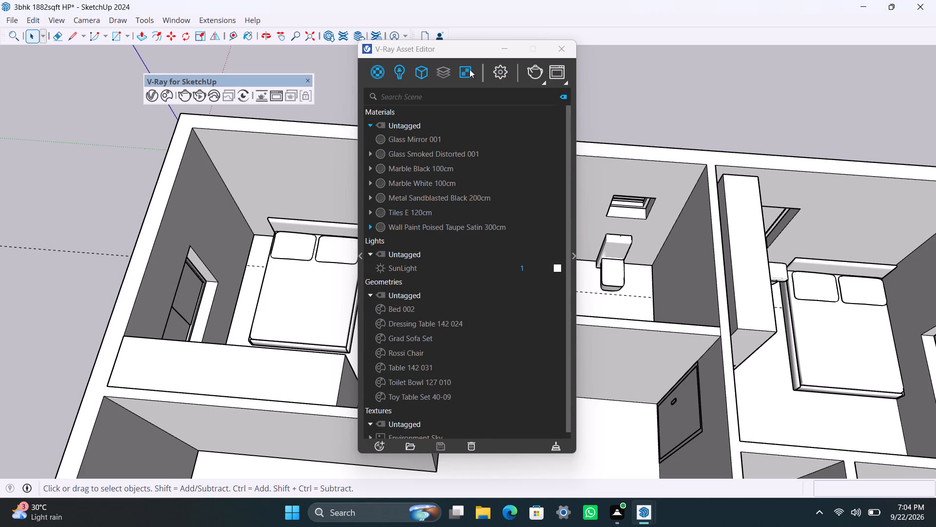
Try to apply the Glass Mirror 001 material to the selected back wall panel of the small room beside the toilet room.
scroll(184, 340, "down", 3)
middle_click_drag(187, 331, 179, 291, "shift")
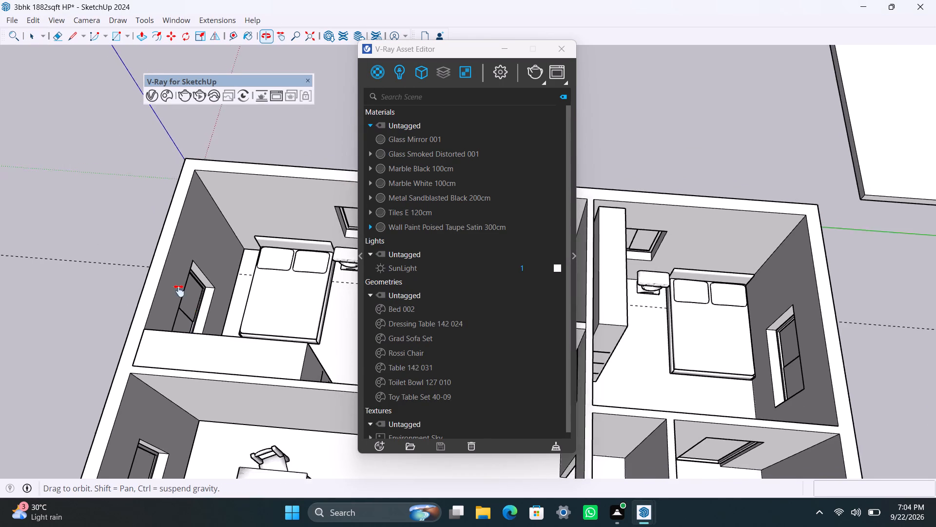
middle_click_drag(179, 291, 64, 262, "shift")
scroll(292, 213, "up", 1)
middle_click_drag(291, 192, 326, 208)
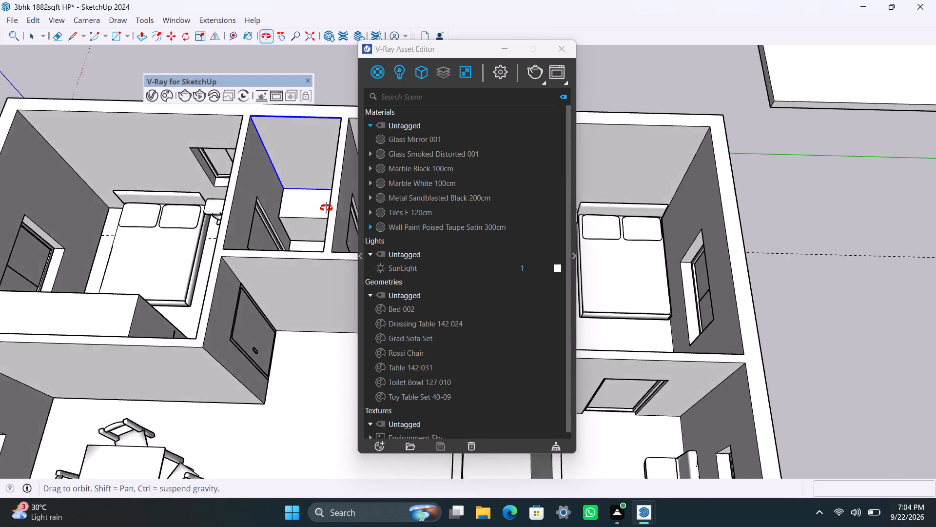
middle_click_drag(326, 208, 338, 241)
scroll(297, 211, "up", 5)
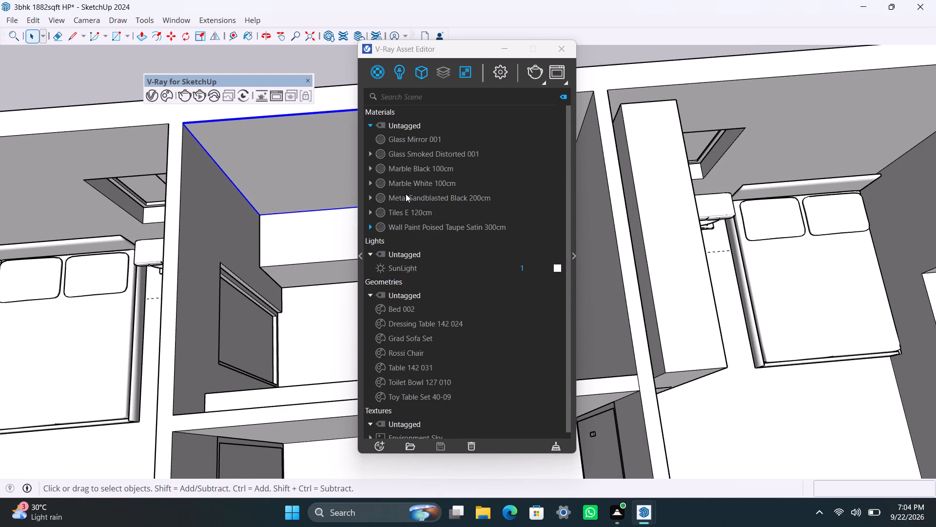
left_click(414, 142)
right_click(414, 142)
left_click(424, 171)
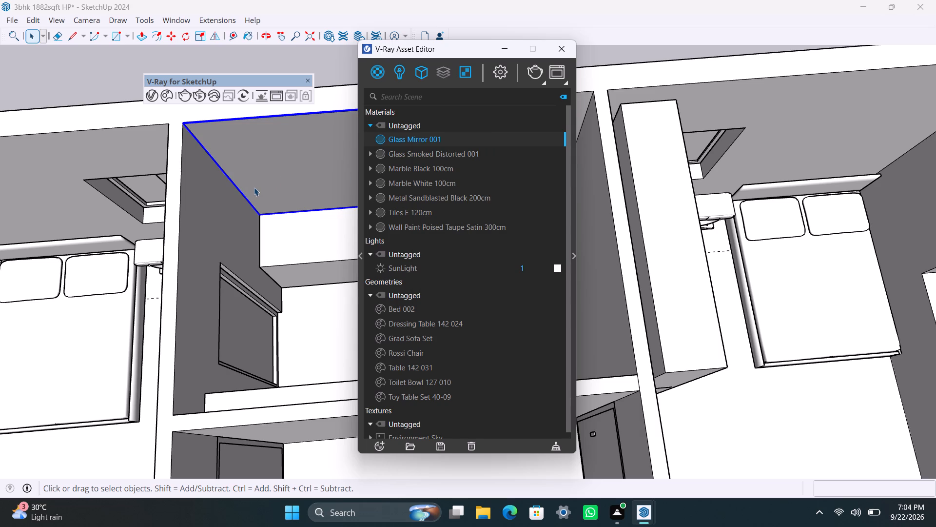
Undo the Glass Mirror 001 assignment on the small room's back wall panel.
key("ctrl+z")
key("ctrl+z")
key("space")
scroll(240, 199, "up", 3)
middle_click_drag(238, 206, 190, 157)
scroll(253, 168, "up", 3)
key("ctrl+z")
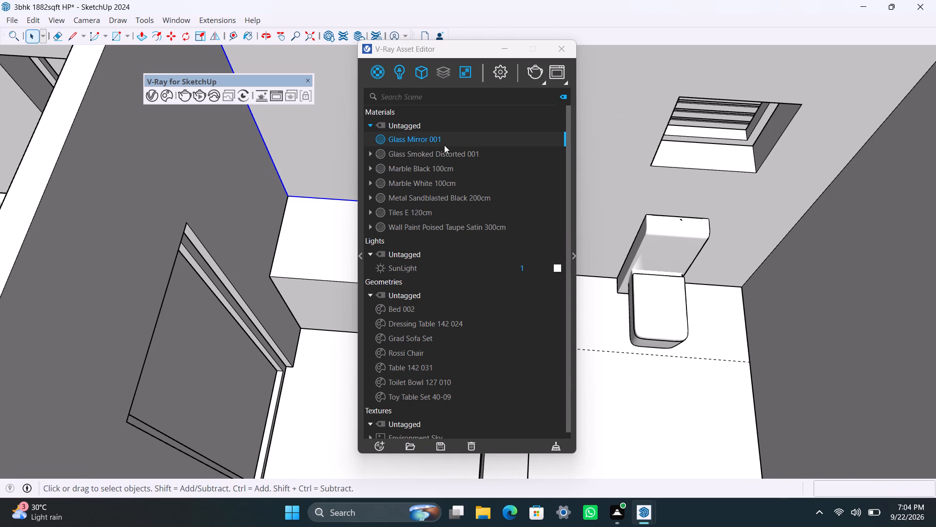
Open the small room's back wall panel for editing and apply Glass Mirror 001 to its front face.
triple_click(304, 144)
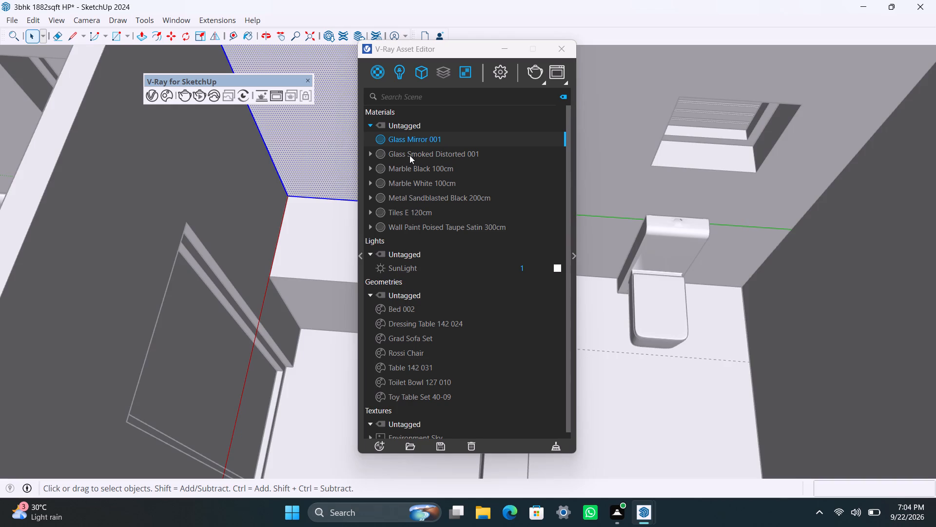
right_click(417, 142)
left_click(432, 161)
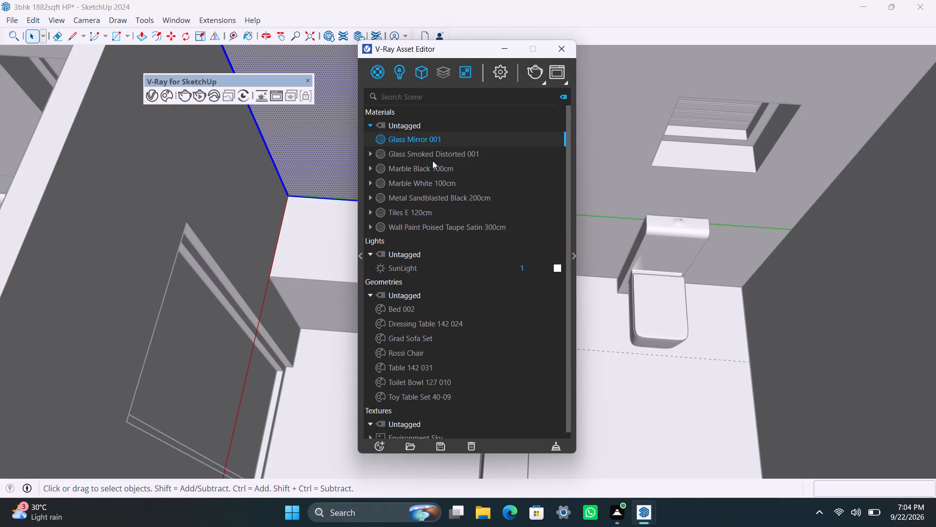
Run an interactive V-Ray render of the rooms, examine the mirrored wall in the frame buffer, and stop the render.
scroll(281, 226, "down", 6)
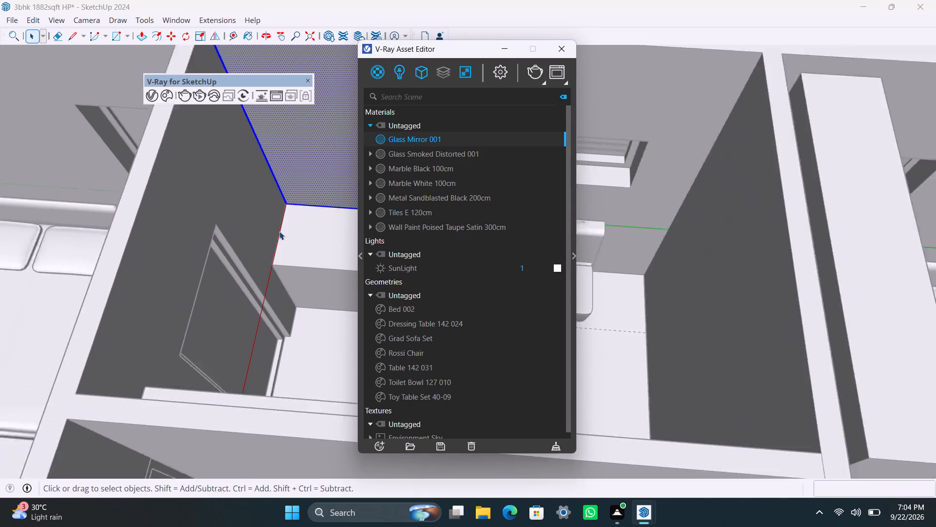
scroll(279, 231, "down", 5)
left_click(200, 100)
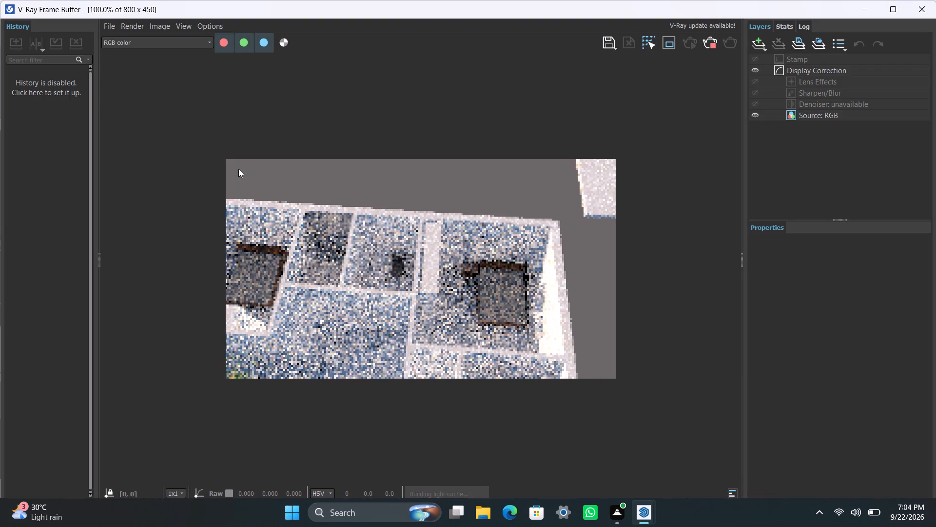
scroll(323, 257, "up", 2)
scroll(331, 255, "down", 1)
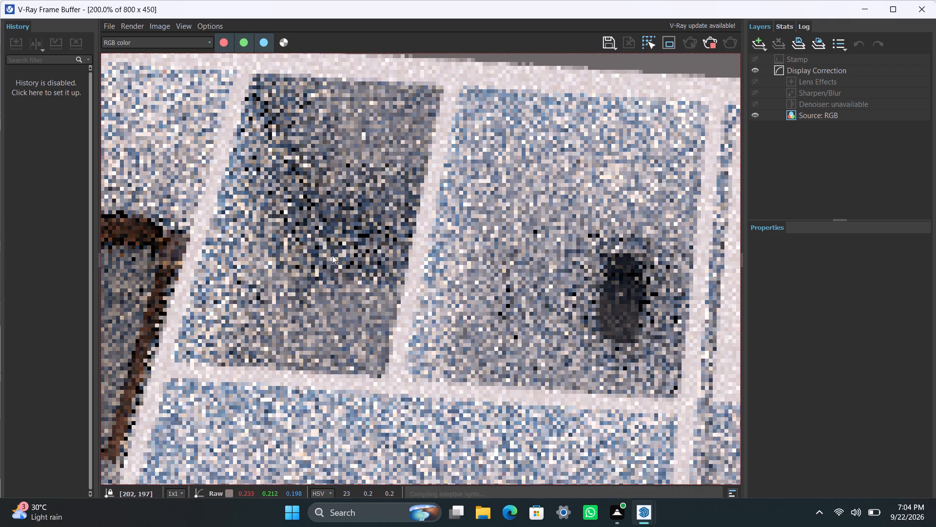
scroll(332, 255, "down", 1)
scroll(334, 256, "up", 2)
scroll(319, 257, "down", 1)
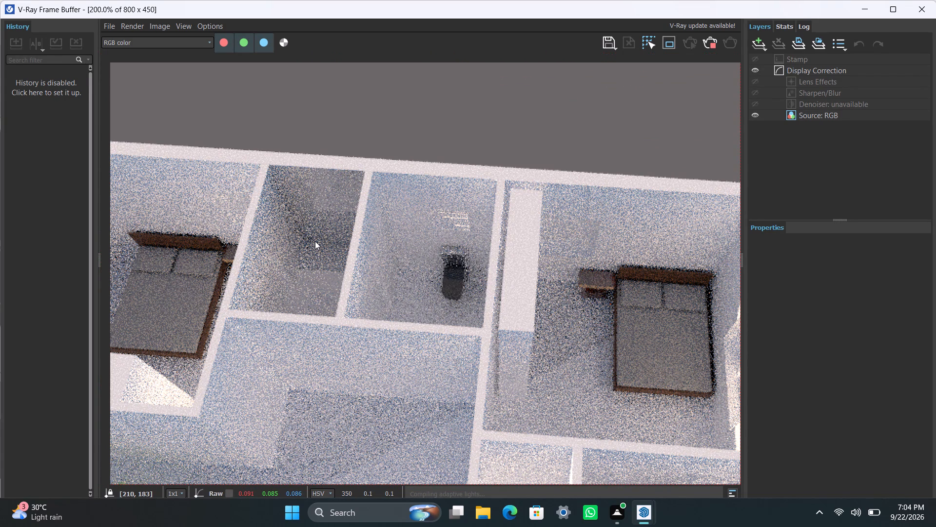
scroll(315, 241, "down", 3)
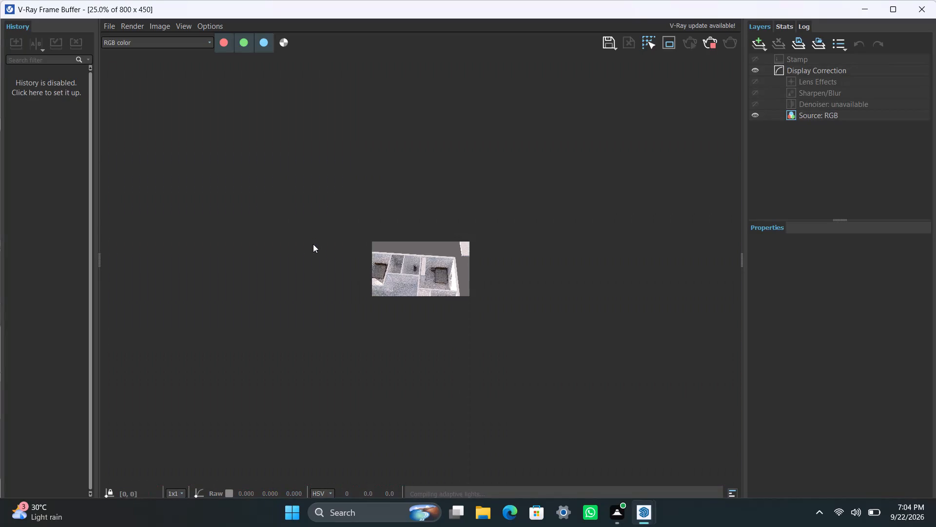
scroll(313, 244, "up", 4)
scroll(335, 245, "down", 1)
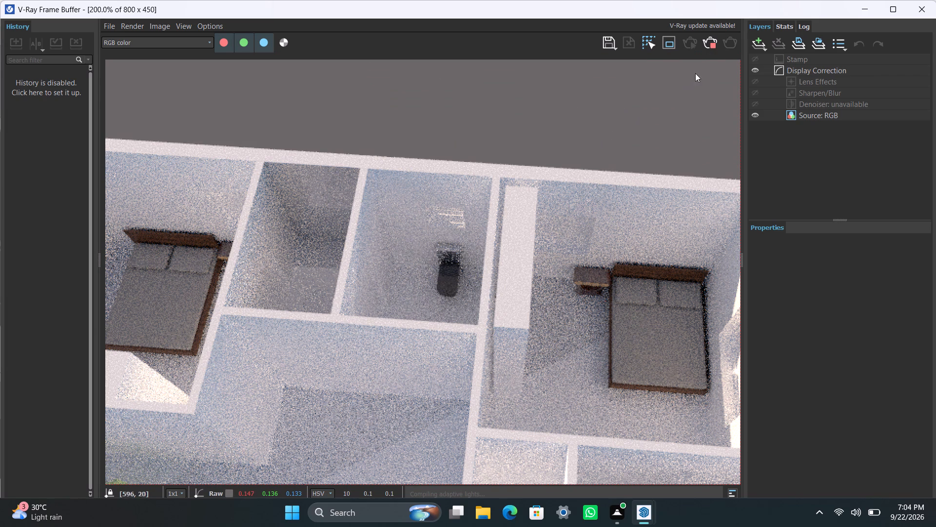
left_click(712, 45)
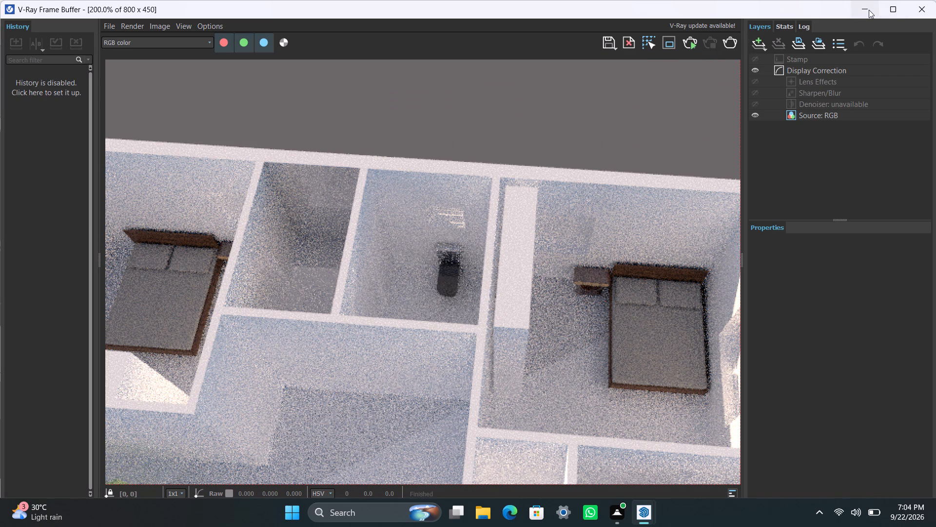
left_click(866, 7)
Run another interactive render from a closer view of the small room's mirrored wall, stopping it after checking the reflection.
scroll(307, 274, "down", 4)
scroll(266, 303, "down", 3)
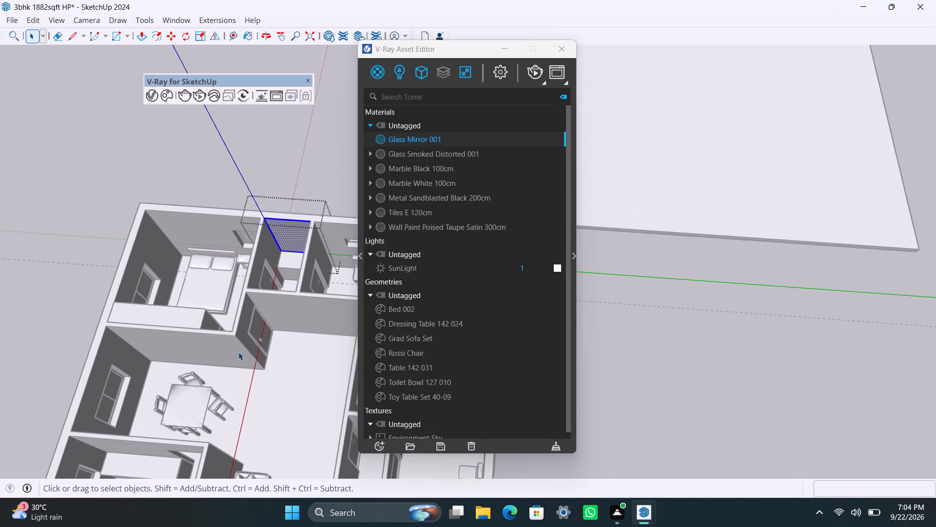
middle_click_drag(239, 352, 294, 285)
scroll(287, 318, "up", 1)
middle_click_drag(292, 342, 316, 342)
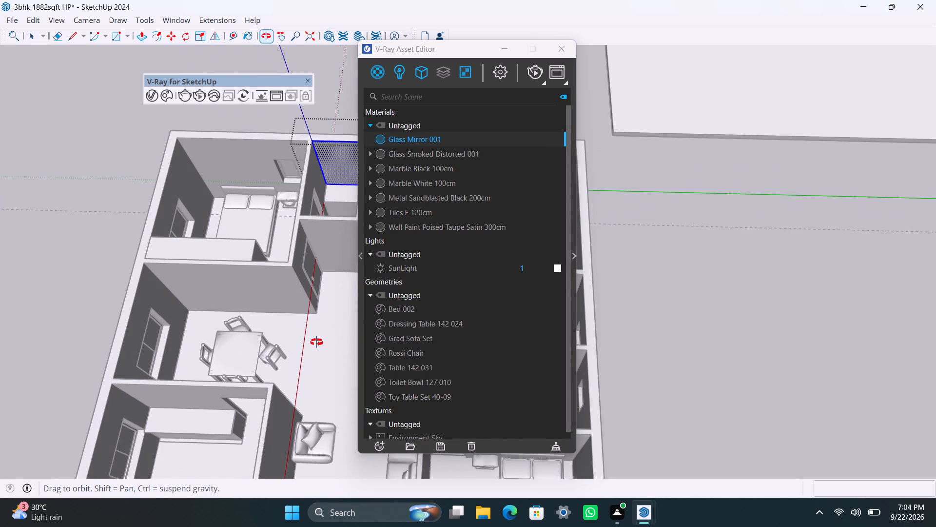
middle_click_drag(316, 342, 317, 336)
scroll(305, 235, "up", 6)
middle_click_drag(303, 208, 258, 338, "shift")
scroll(292, 262, "up", 4)
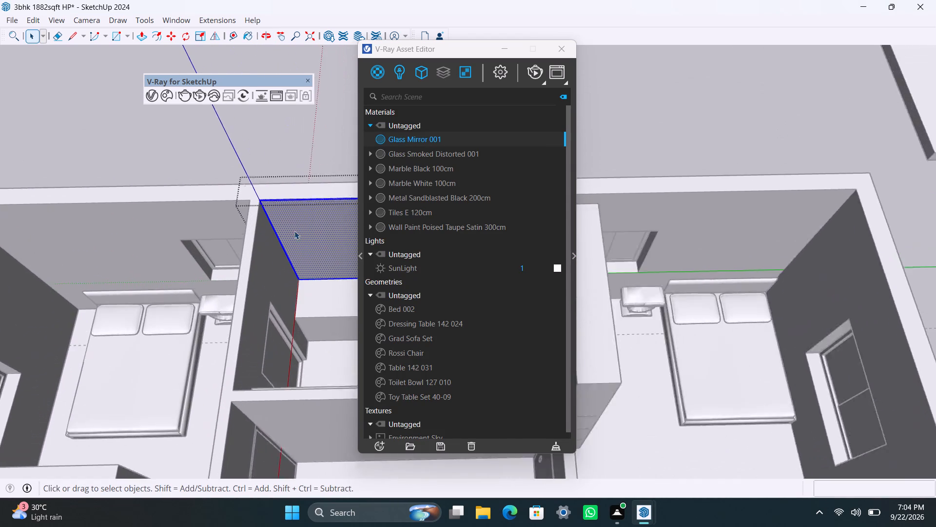
middle_click_drag(295, 230, 295, 206)
scroll(295, 205, "up", 3)
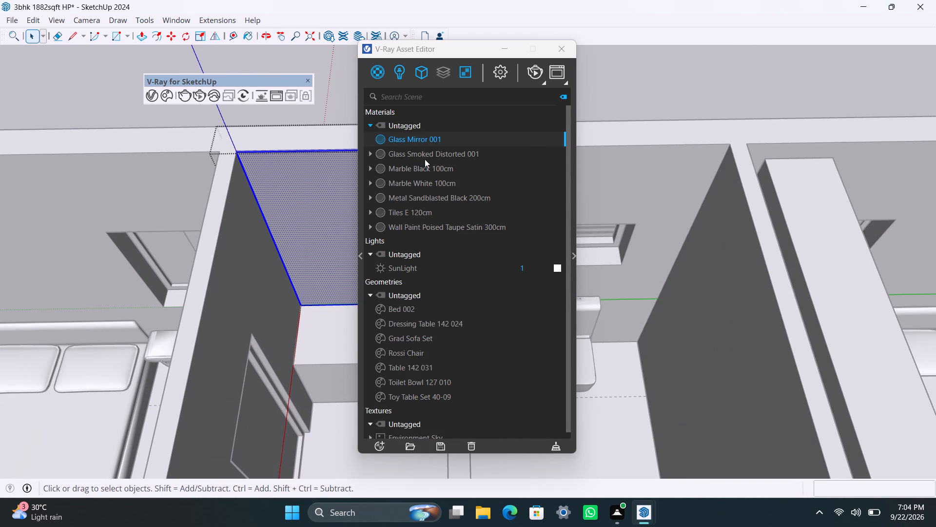
left_click(200, 91)
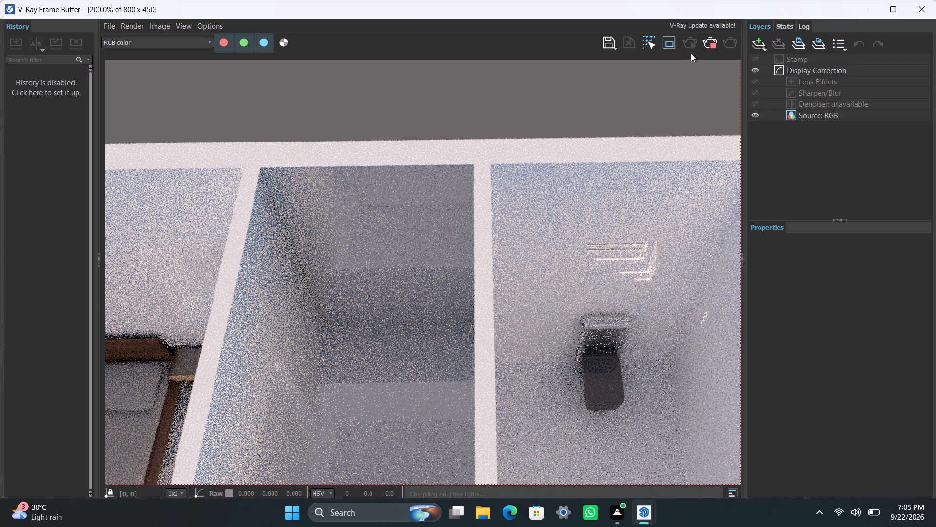
left_click(714, 43)
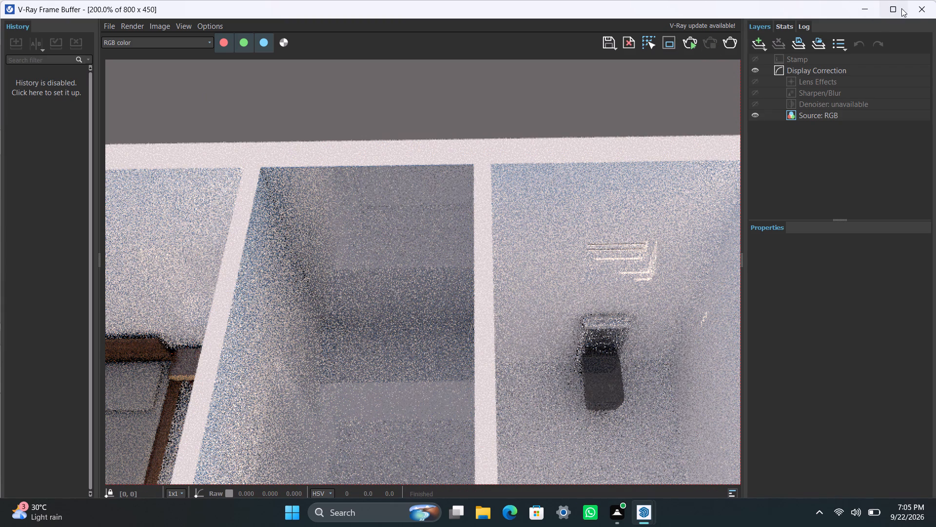
left_click(912, 9)
Exit the wall panel's editing mode, select the whole panel and apply Glass Mirror 001 to it.
scroll(677, 205, "down", 5)
scroll(572, 266, "down", 5)
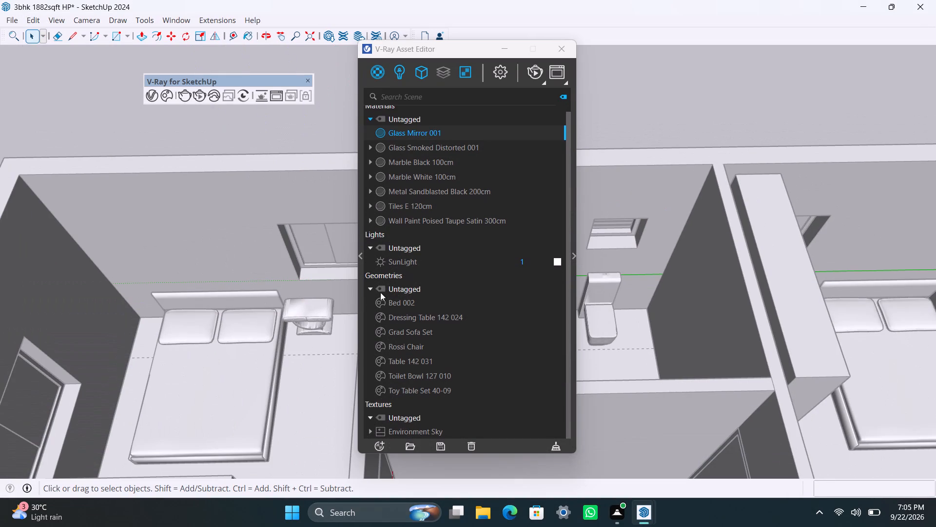
scroll(367, 291, "down", 5)
scroll(288, 241, "down", 10)
middle_click_drag(251, 255, 242, 228, "shift")
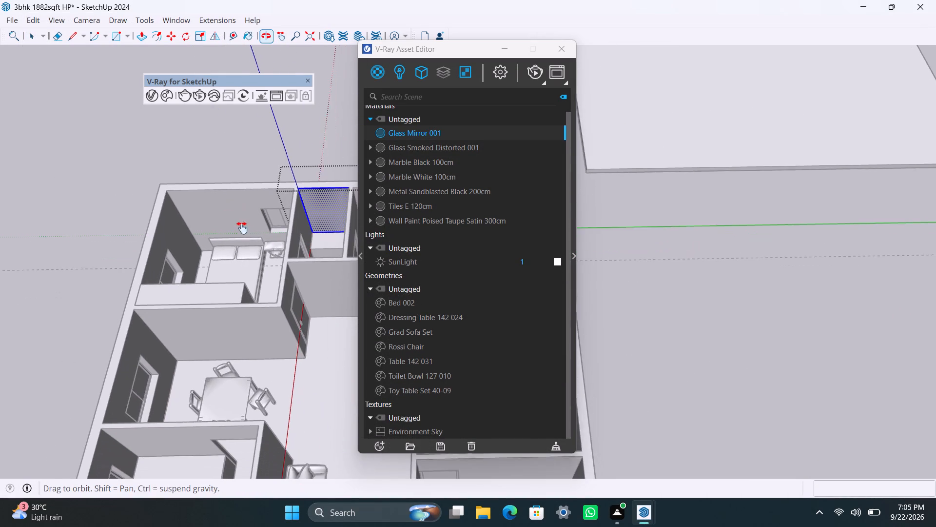
middle_click_drag(242, 228, 239, 222, "shift")
left_click(198, 105)
scroll(342, 229, "up", 8)
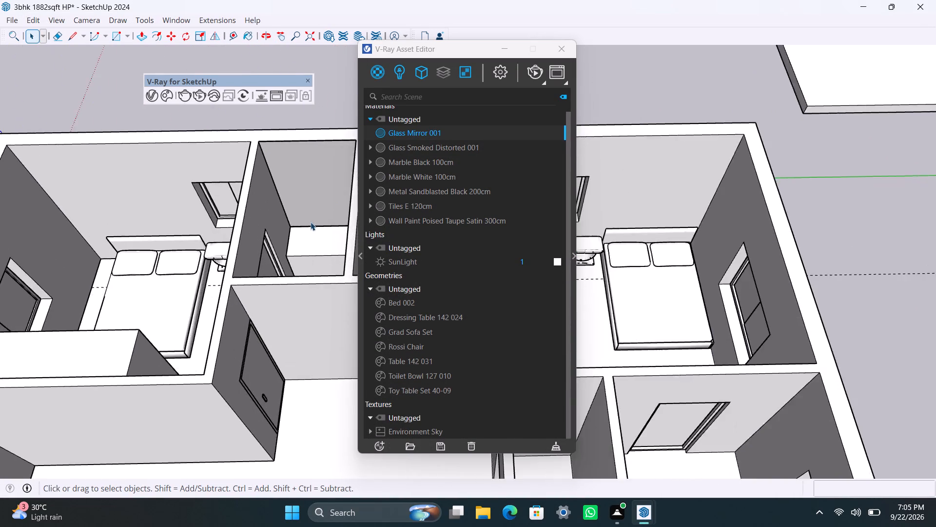
scroll(311, 222, "up", 2)
scroll(295, 221, "down", 4)
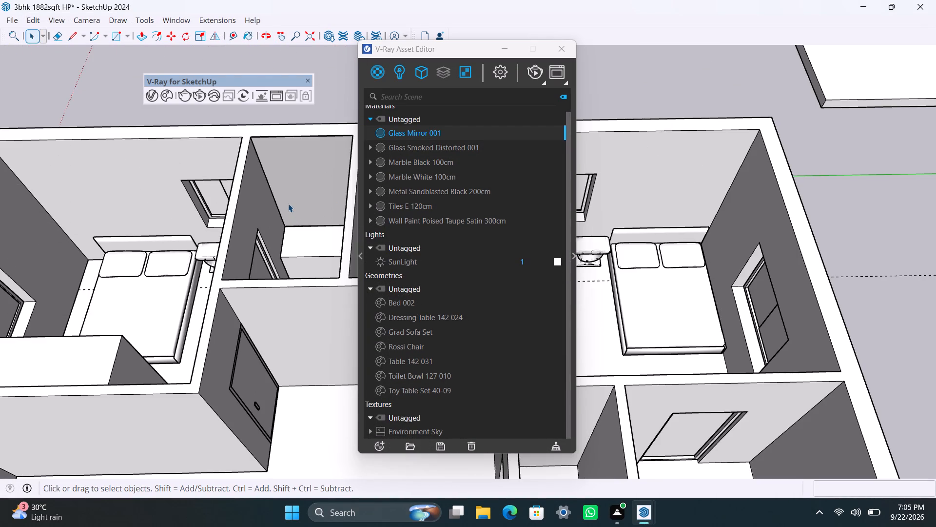
left_click(288, 203)
right_click(430, 133)
left_click(483, 155)
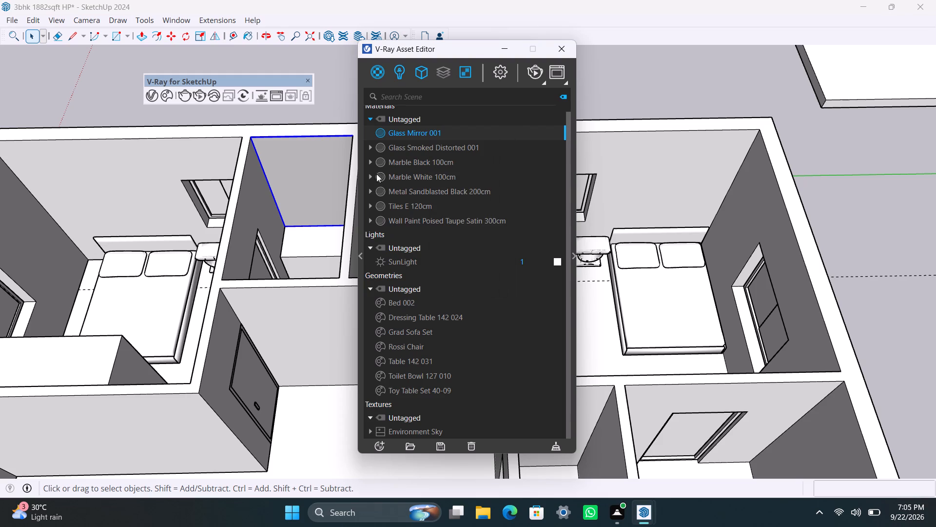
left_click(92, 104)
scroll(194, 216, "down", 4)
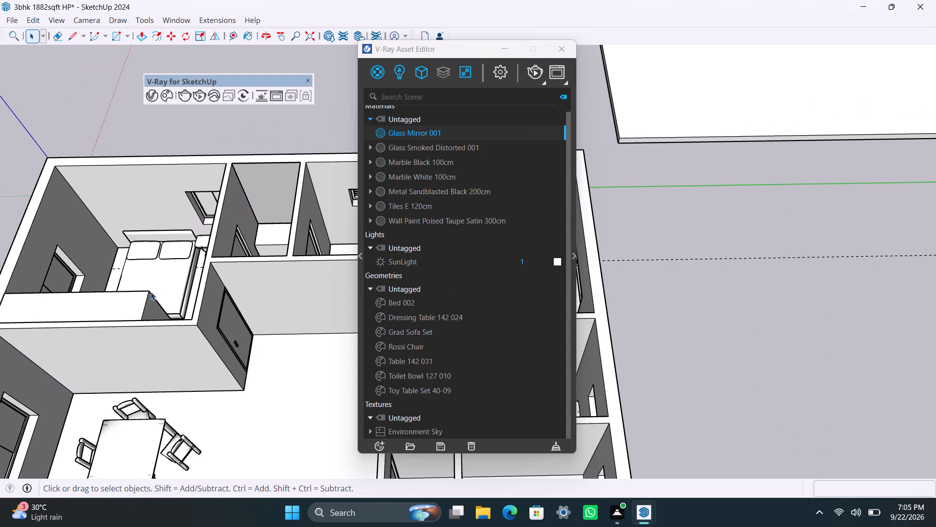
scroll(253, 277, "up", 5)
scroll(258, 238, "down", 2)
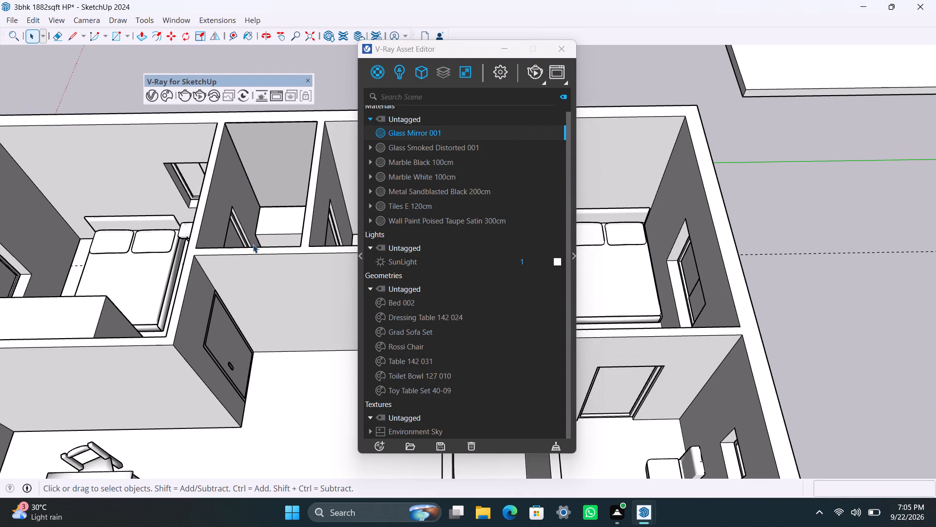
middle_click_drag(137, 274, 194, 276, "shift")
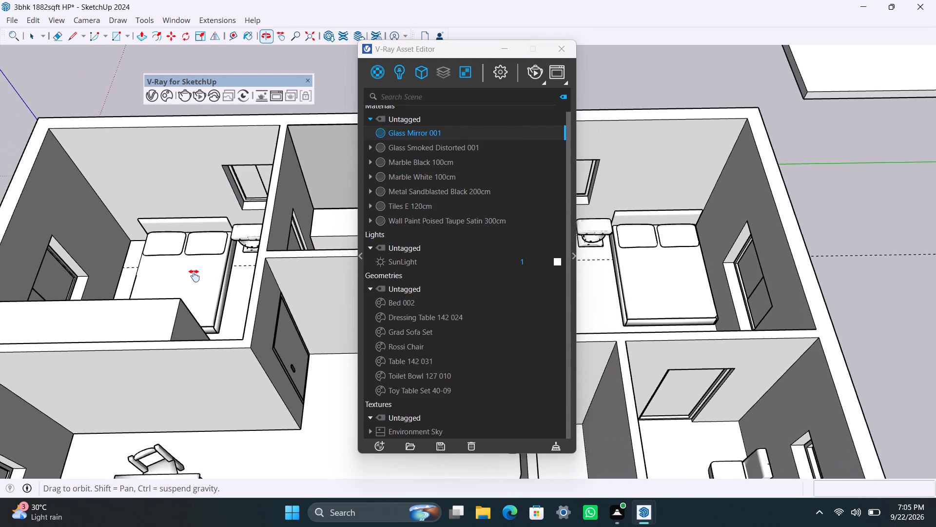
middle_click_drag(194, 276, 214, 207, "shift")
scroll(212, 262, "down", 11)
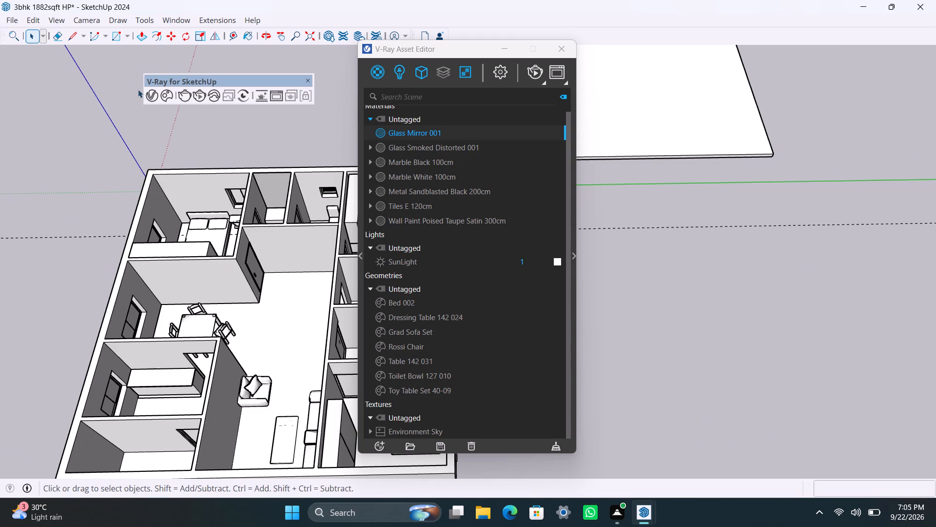
Import the Two Color Maple Panels 300cm material from the Wood flooring category of Chaos Cosmos.
left_click(163, 94)
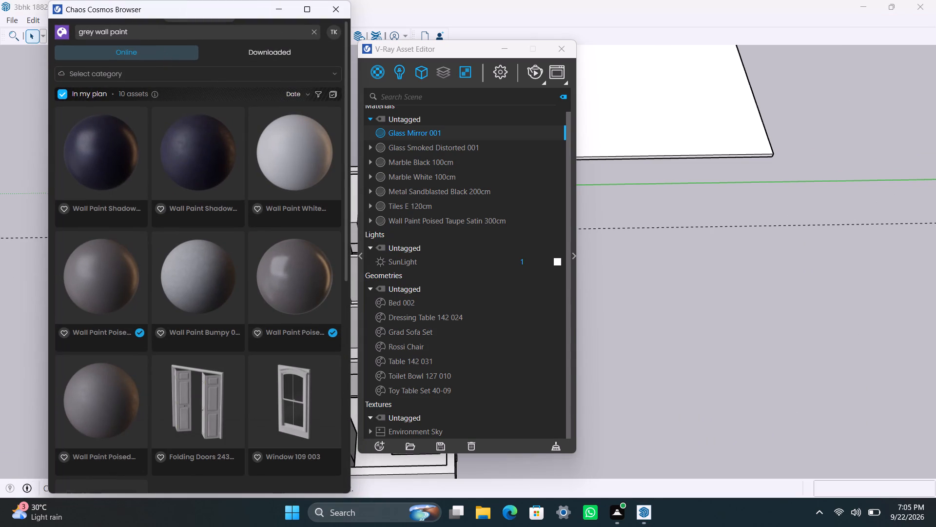
left_click(202, 75)
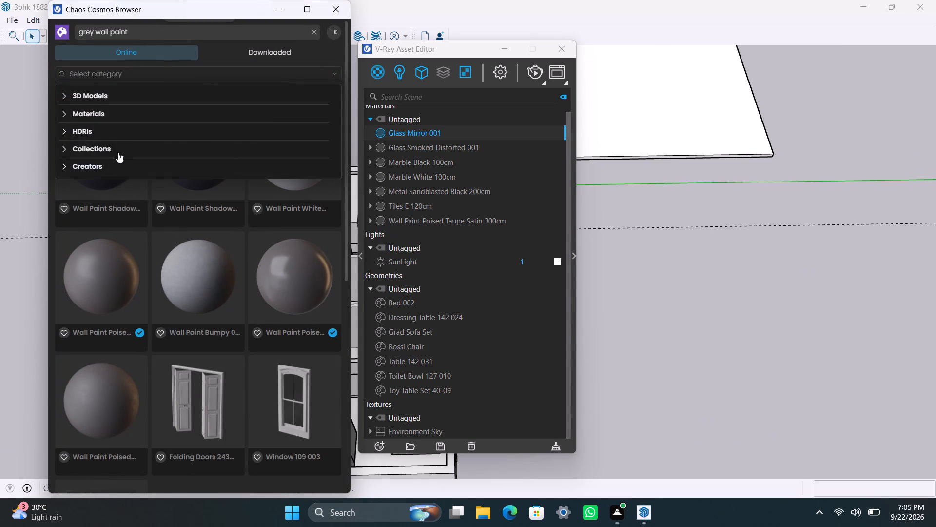
left_click(122, 119)
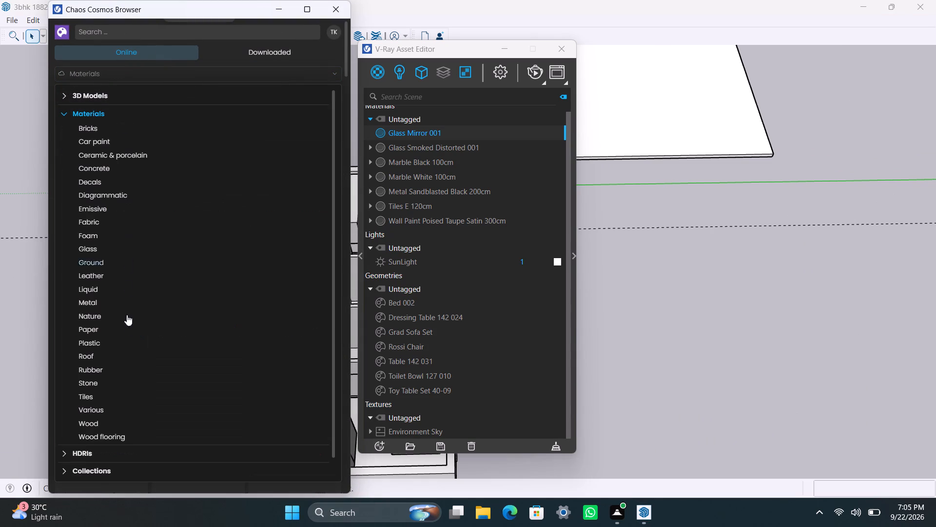
left_click(102, 434)
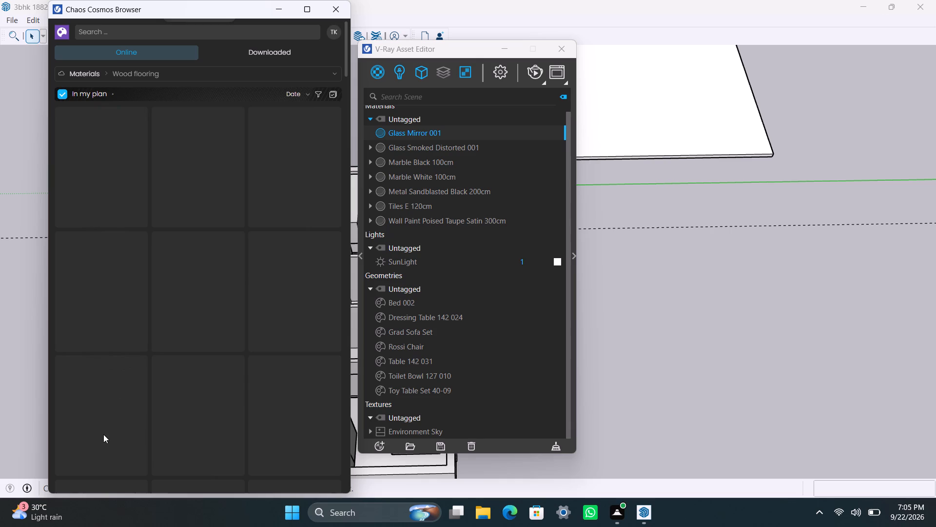
left_click(110, 159)
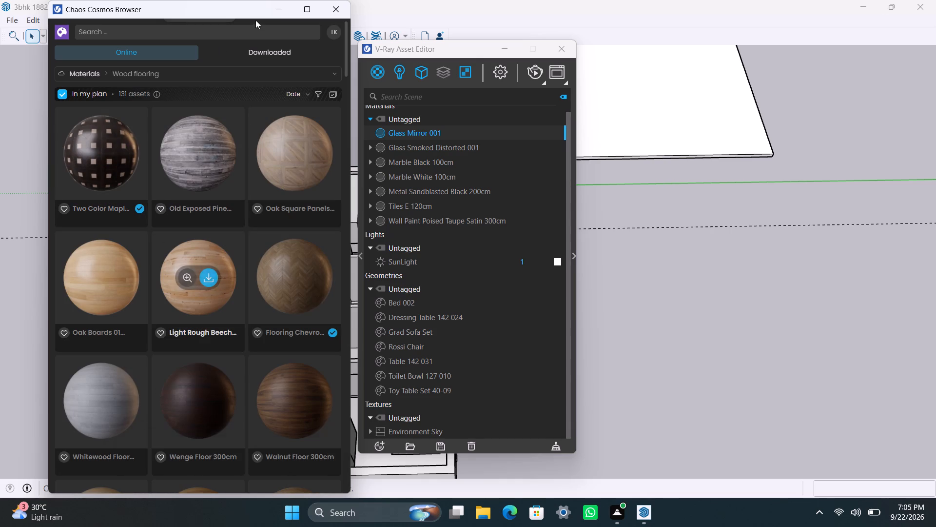
left_click(278, 9)
Open the house and its front entrance door for editing and apply Metal Sandblasted Black 200cm to the door frame's front face.
scroll(235, 345, "down", 3)
middle_click_drag(234, 366, 236, 358)
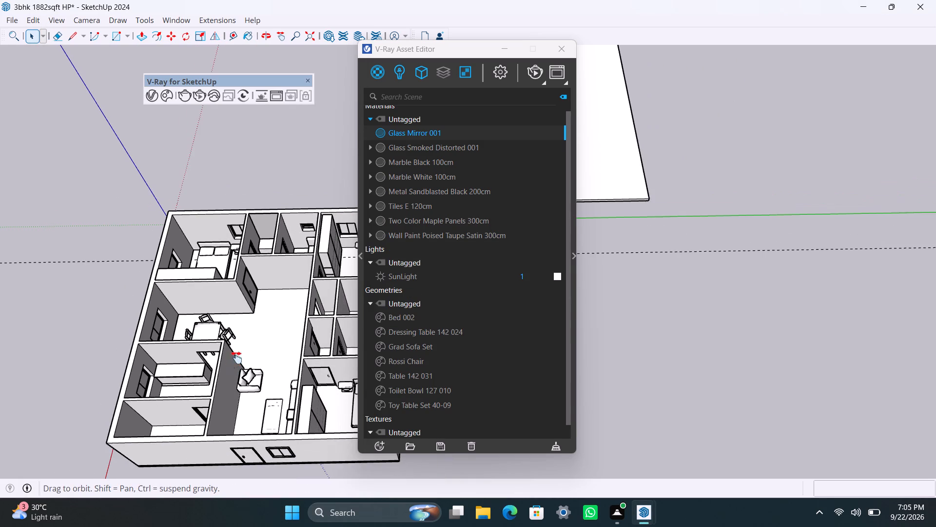
middle_click_drag(236, 358, 244, 287)
scroll(248, 404, "up", 6)
middle_click_drag(194, 376, 195, 316)
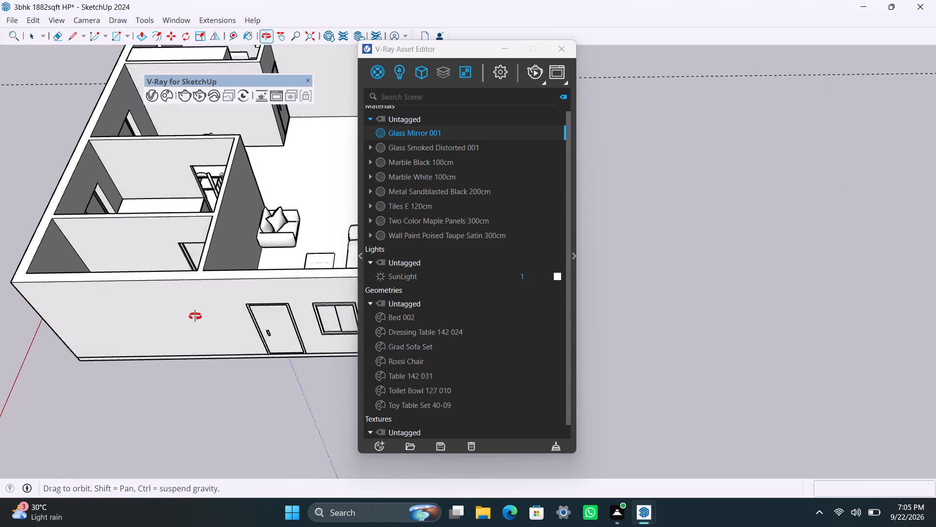
middle_click_drag(195, 316, 196, 305)
scroll(184, 304, "down", 3)
middle_click_drag(182, 308, 184, 335, "shift")
scroll(174, 335, "up", 2)
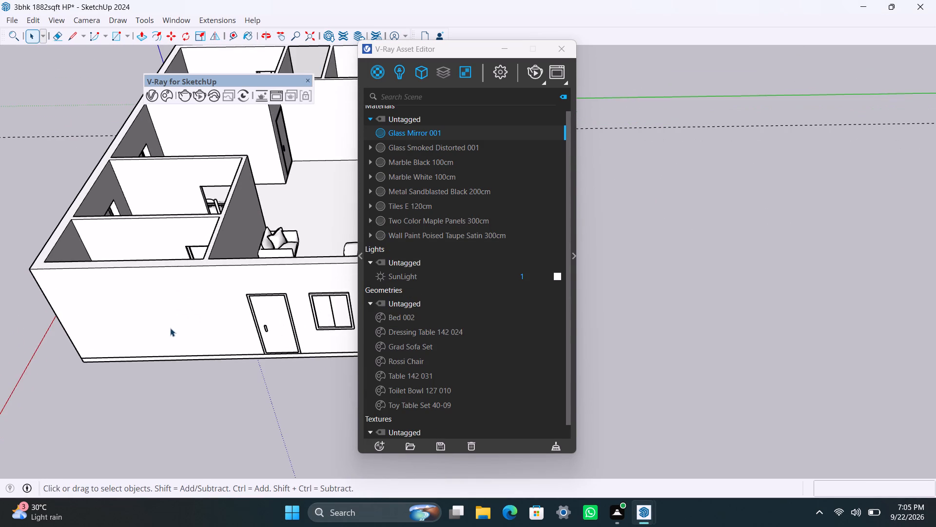
scroll(254, 331, "up", 11)
left_click(254, 307)
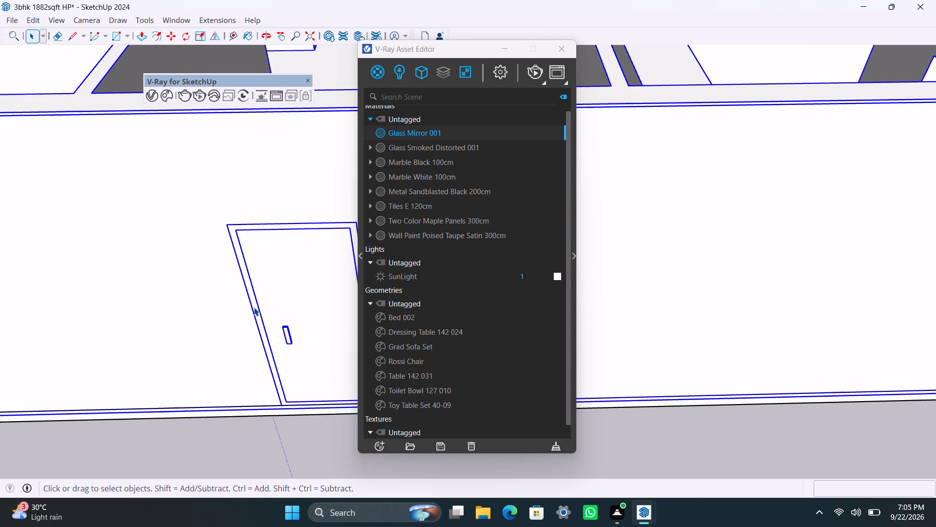
triple_click(254, 307)
scroll(254, 307, "up", 3)
left_click(254, 303)
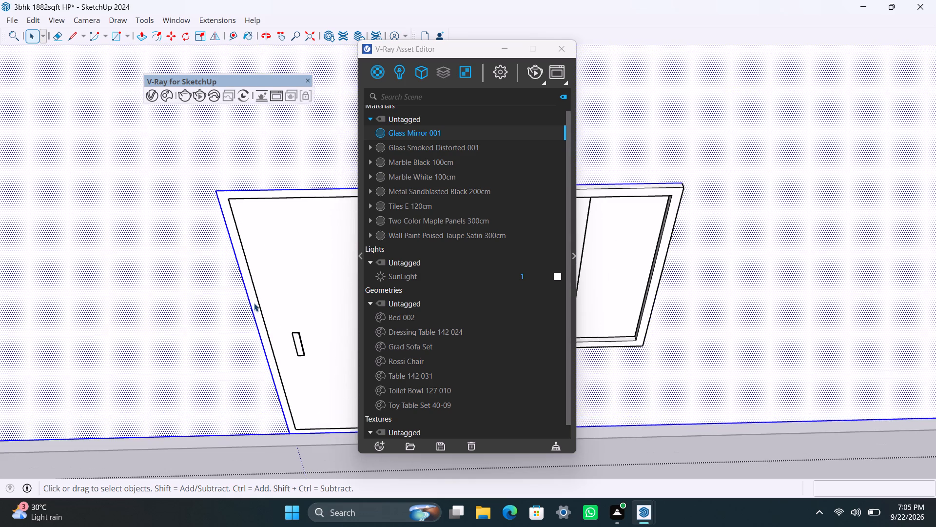
double_click(254, 303)
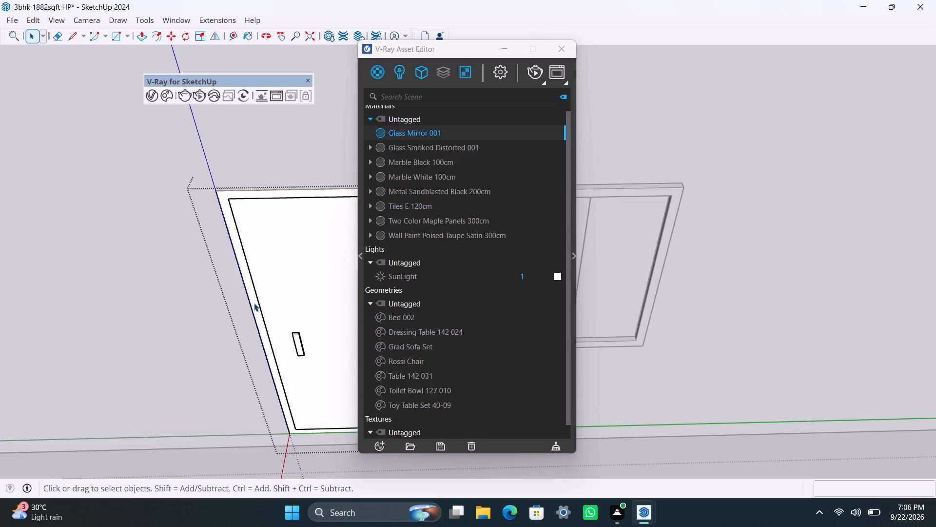
left_click(254, 303)
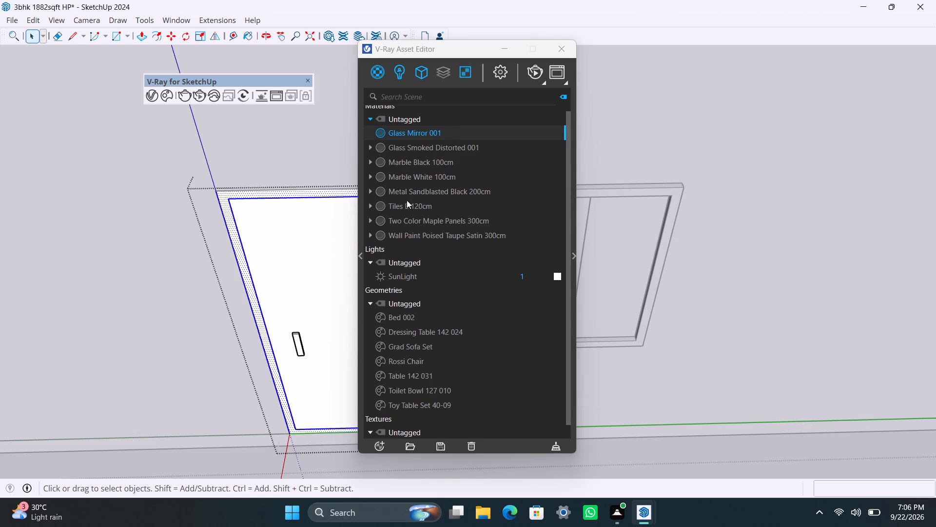
left_click(408, 192)
right_click(407, 192)
left_click(439, 212)
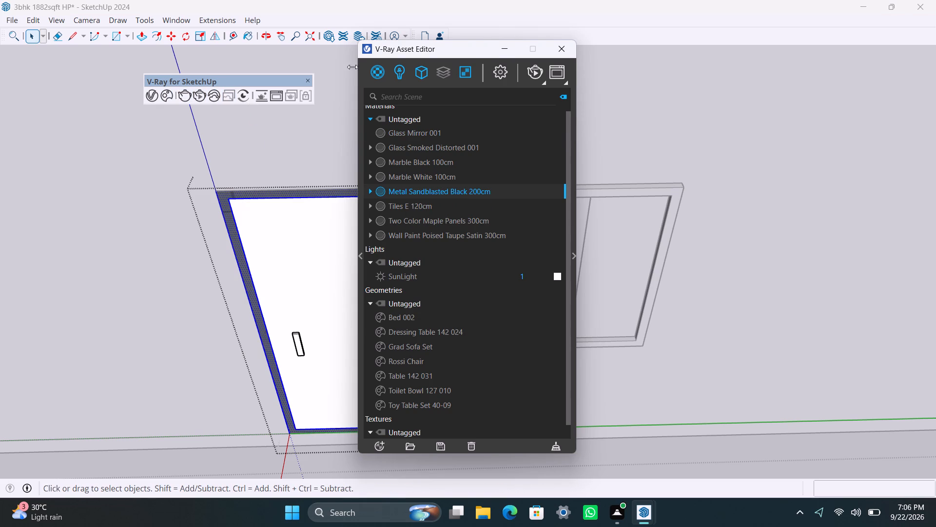
Display the V-Ray Utilities tools and apply a tri-planar texture projection to the selected door frame face.
right_click(486, 37)
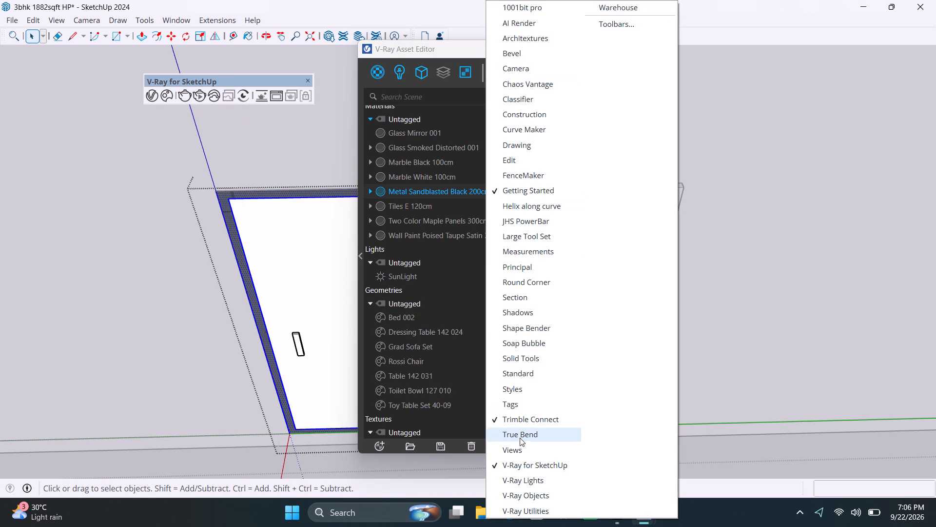
left_click(527, 507)
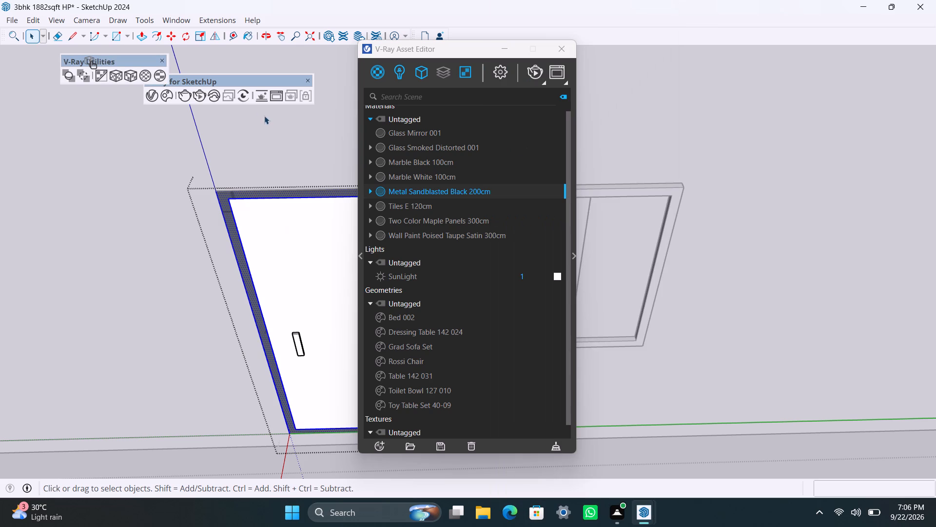
left_click(134, 74)
Select the entrance door's handle, apply Metal Sandblasted Black 200cm to it and give it the same tri-planar projection.
scroll(304, 347, "up", 2)
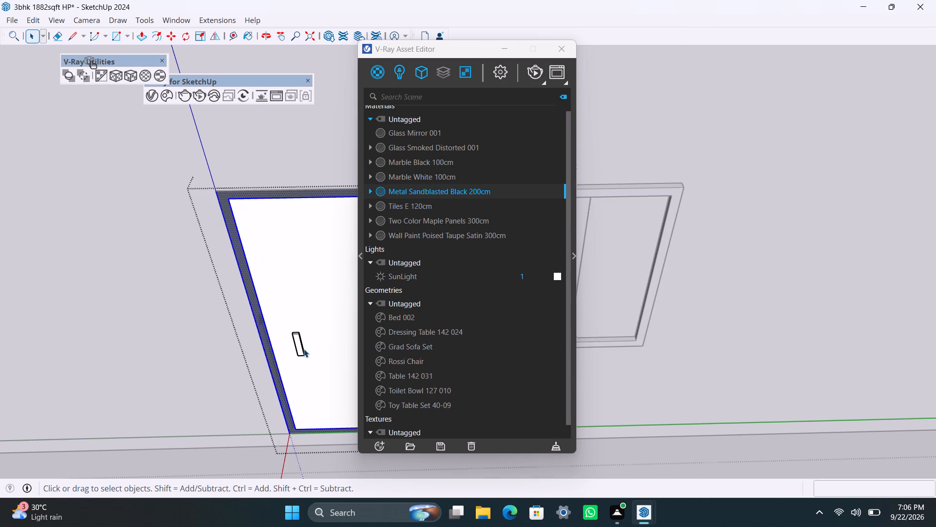
left_click(300, 340)
double_click(299, 340)
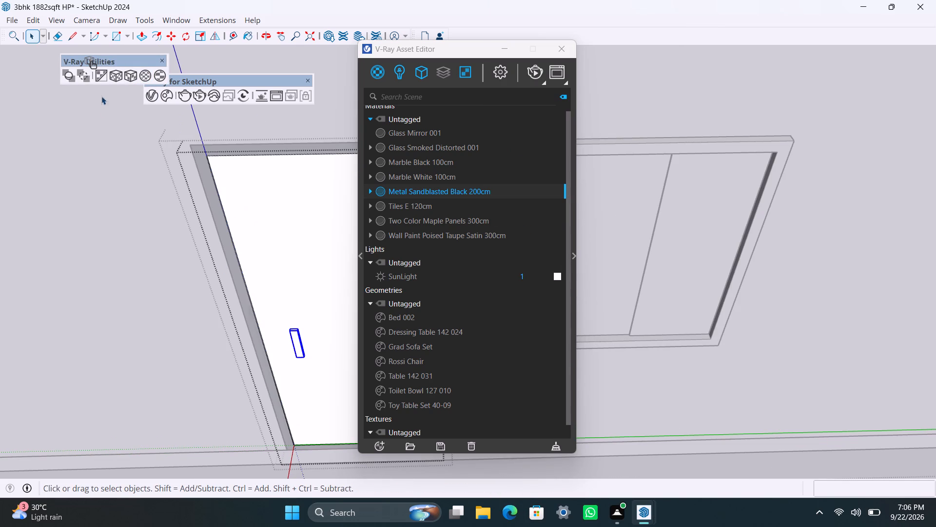
right_click_drag(439, 190, 440, 196)
left_click(457, 220)
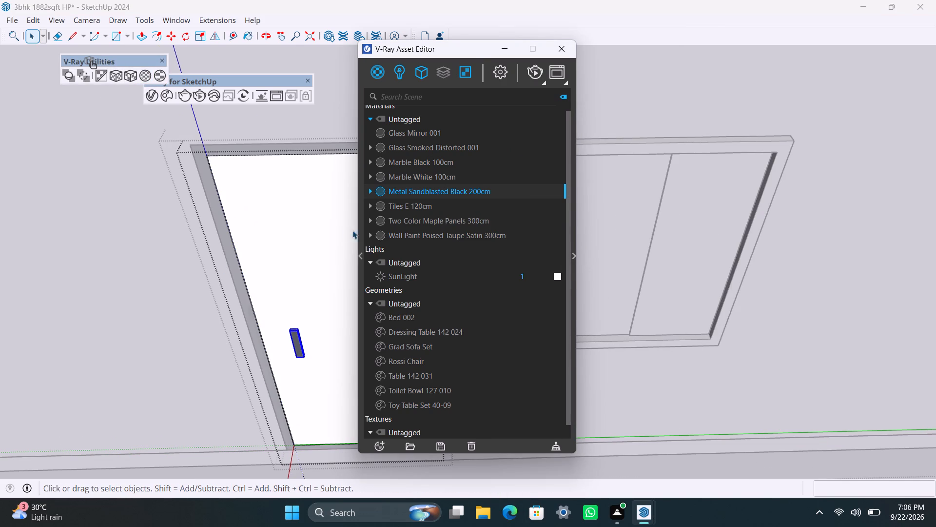
left_click(125, 70)
Apply Two Color Maple Panels 300cm to the entrance door's leaf and exit the door's editing mode.
left_click(245, 206)
double_click(245, 206)
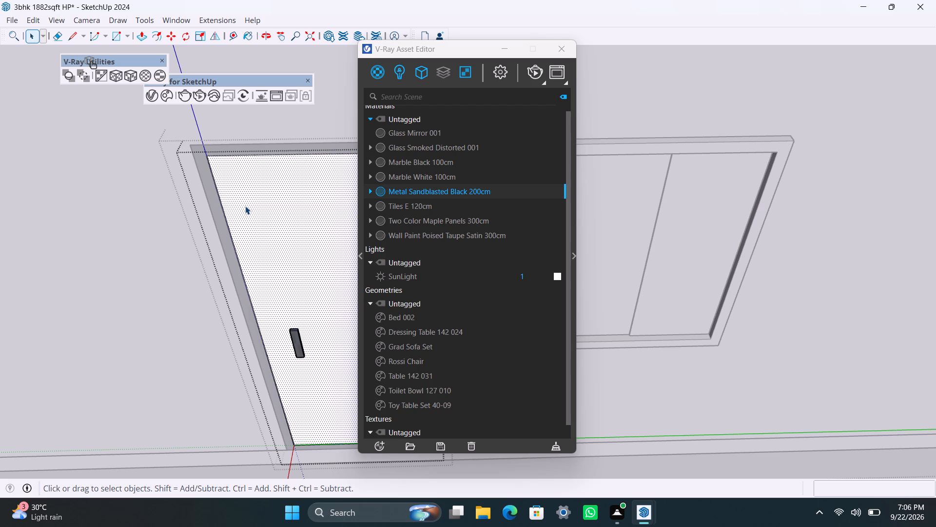
left_click(417, 226)
right_click(417, 225)
left_click(444, 249)
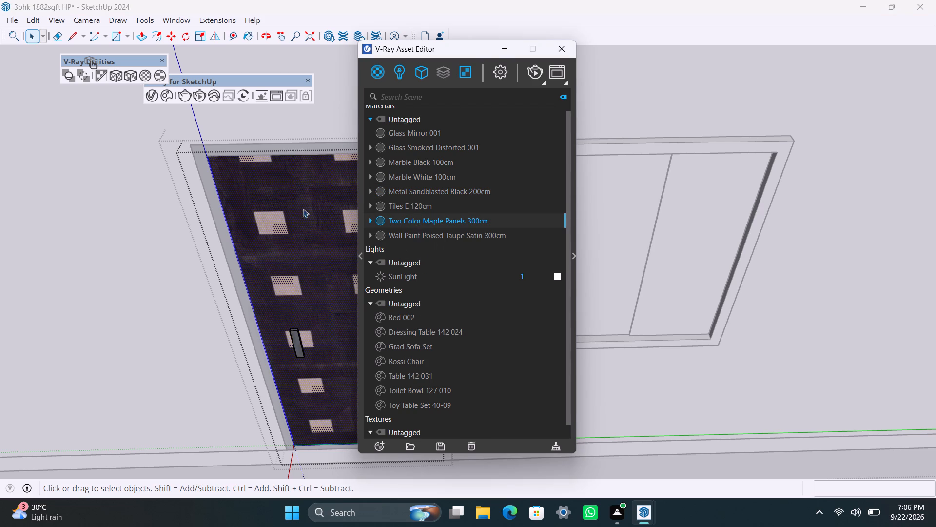
scroll(218, 277, "down", 16)
left_click(307, 390)
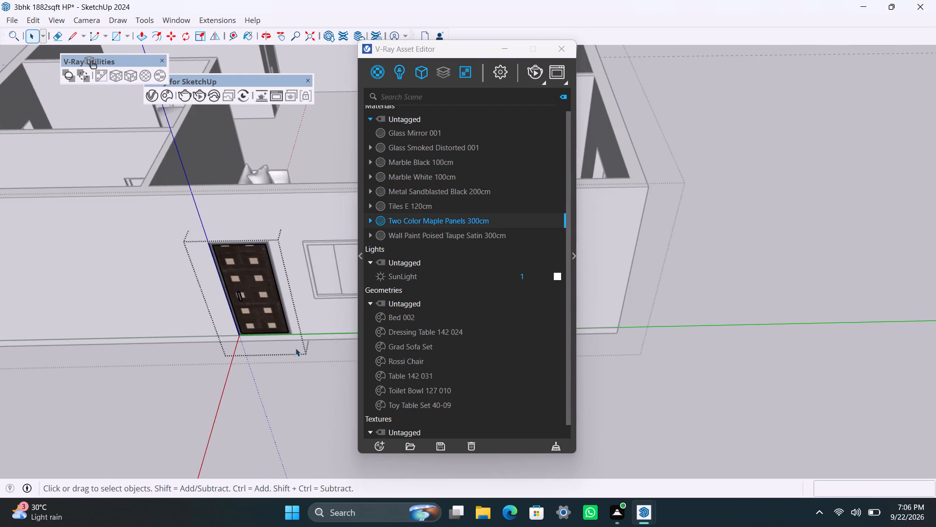
scroll(389, 452, "down", 4)
scroll(323, 361, "down", 5)
middle_click_drag(306, 353, 213, 387, "shift")
scroll(223, 401, "up", 1)
left_click(231, 440)
Open the window beside the entrance door for editing and apply Metal Sandblasted Black 200cm with tri-planar projection to its frame.
scroll(235, 377, "up", 3)
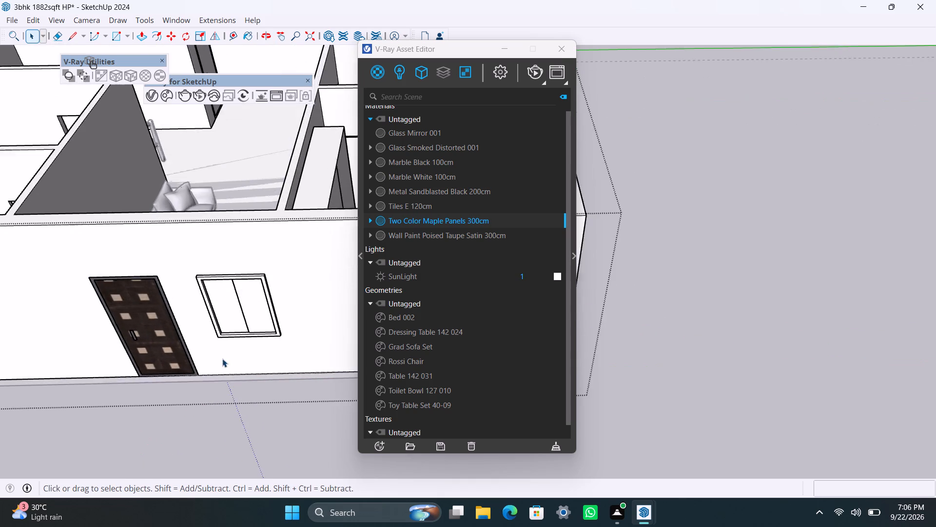
scroll(222, 359, "up", 7)
triple_click(213, 324)
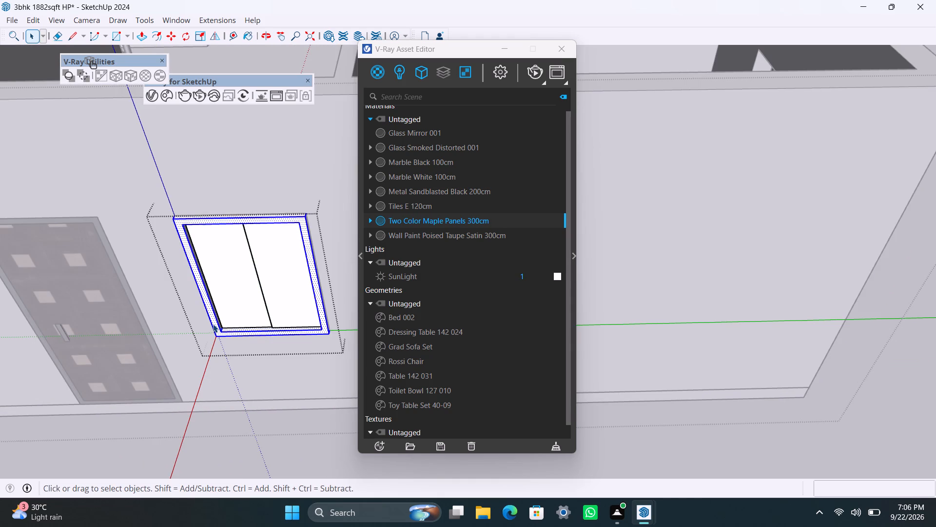
left_click(414, 189)
right_click(414, 189)
left_click(431, 211)
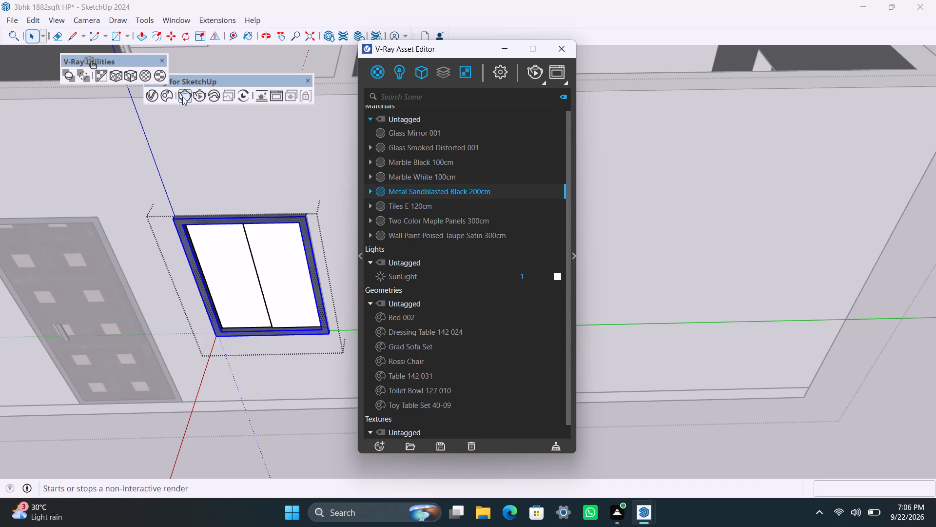
left_click(129, 77)
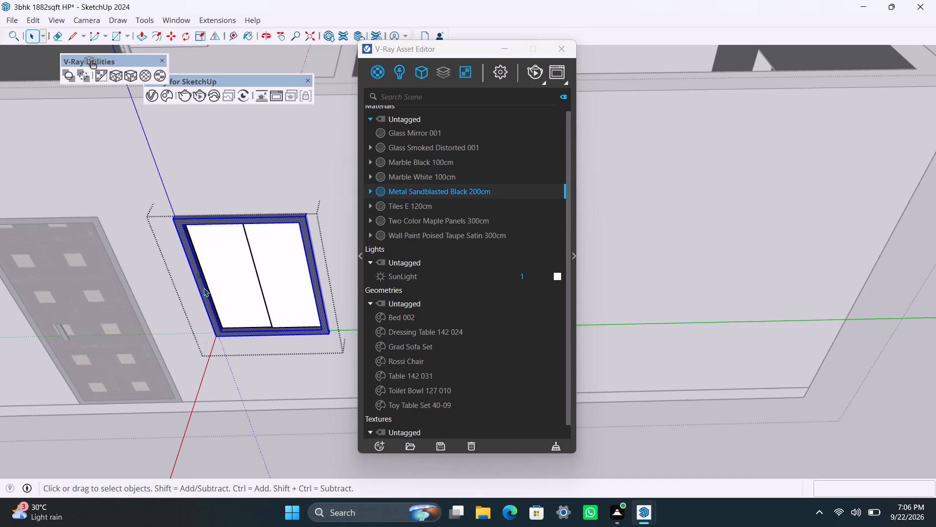
Apply Glass Smoked Distorted 001 to both panes of the front window and exit the window's editing mode.
scroll(204, 288, "up", 1)
left_click(244, 287)
left_click(300, 296, "shift")
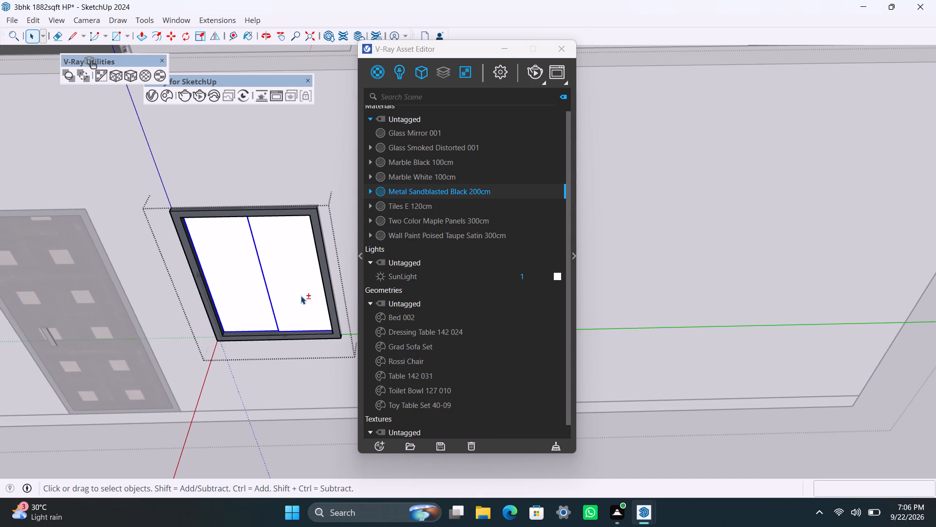
left_click(406, 149)
right_click(405, 149)
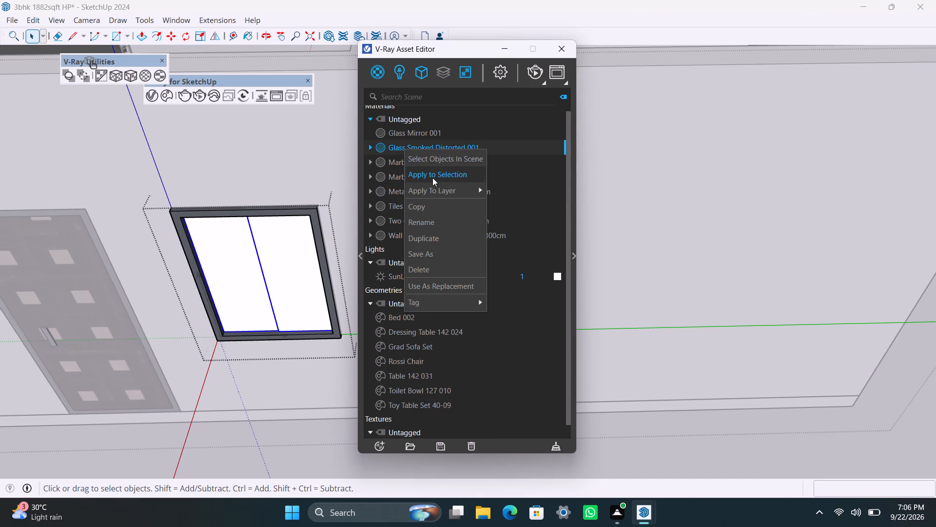
left_click(433, 178)
scroll(189, 311, "down", 19)
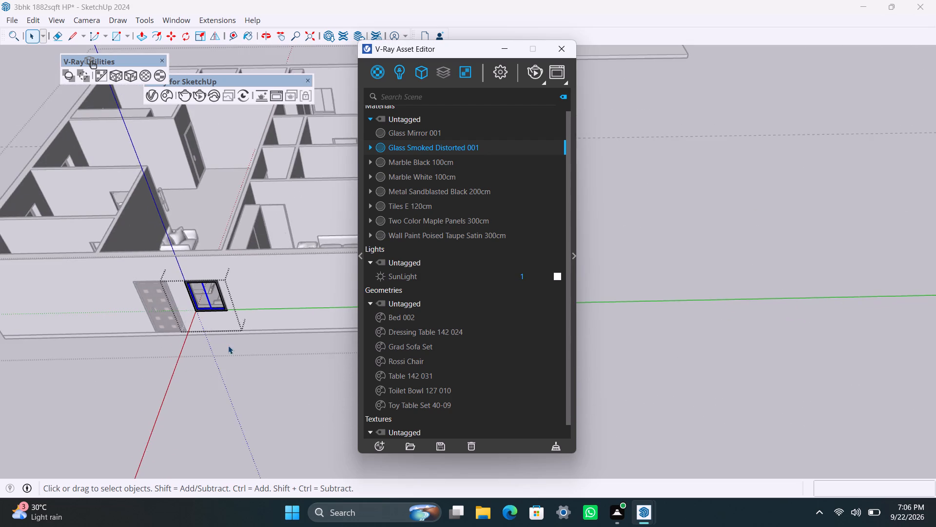
scroll(232, 344, "down", 6)
middle_click_drag(257, 368, 100, 353)
left_click(221, 388)
Apply Wall Paint Poised Taupe Satin 300cm with tri-planar projection to all the house walls and exit the walls' editing mode.
scroll(263, 354, "down", 4)
middle_click_drag(270, 350, 209, 355)
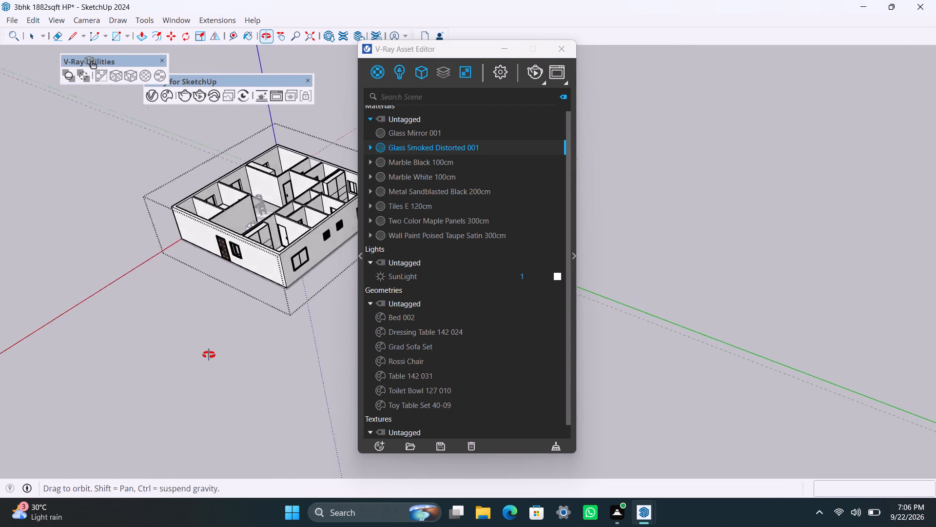
middle_click_drag(209, 355, 172, 351)
scroll(254, 262, "up", 2)
middle_click_drag(263, 261, 150, 318)
scroll(160, 312, "up", 7)
left_click(185, 260)
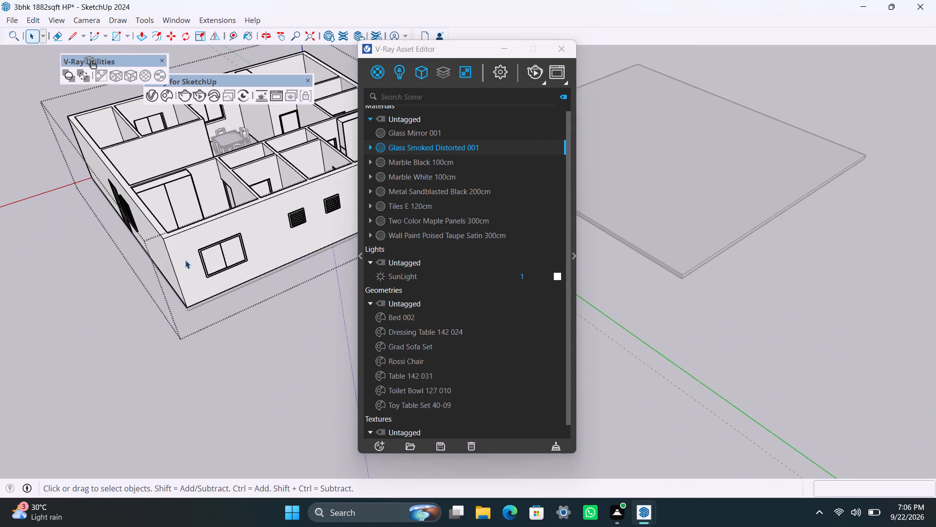
double_click(185, 260)
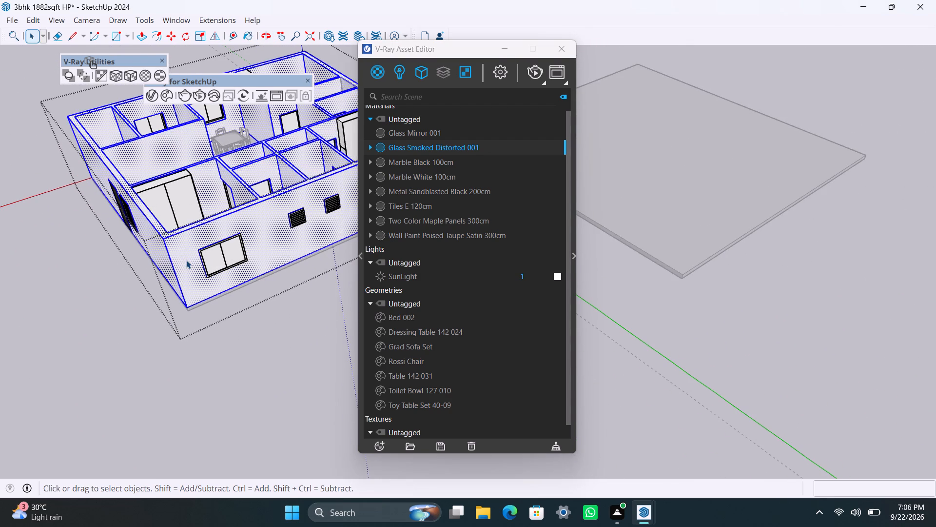
left_click(436, 237)
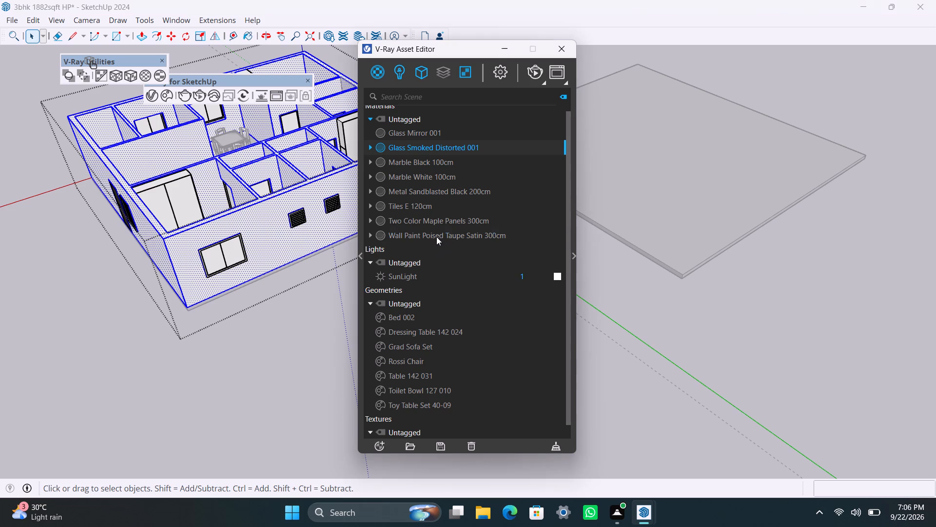
right_click(436, 238)
left_click(455, 260)
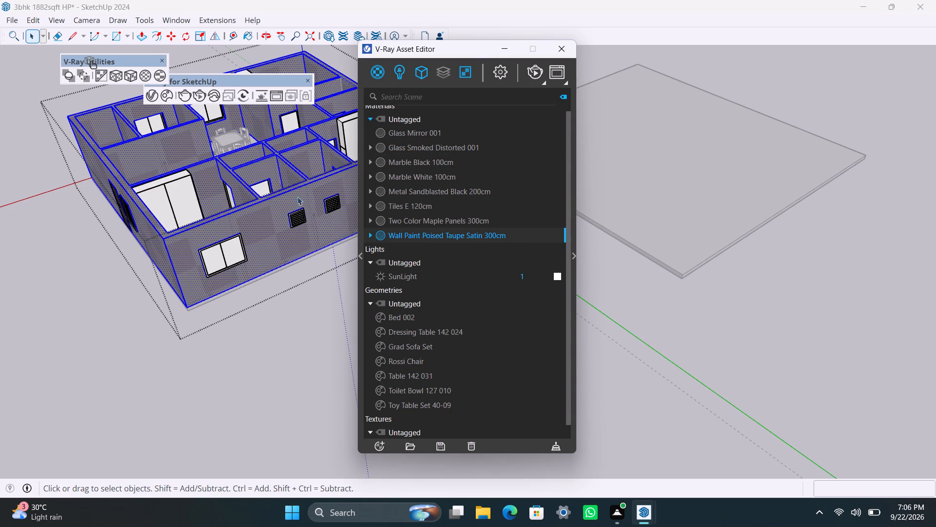
left_click(135, 77)
left_click(226, 350)
Open the two-pane side-wall window near the front corner and apply Metal Sandblasted Black 200cm with tri-planar projection to its frame.
scroll(226, 350, "up", 3)
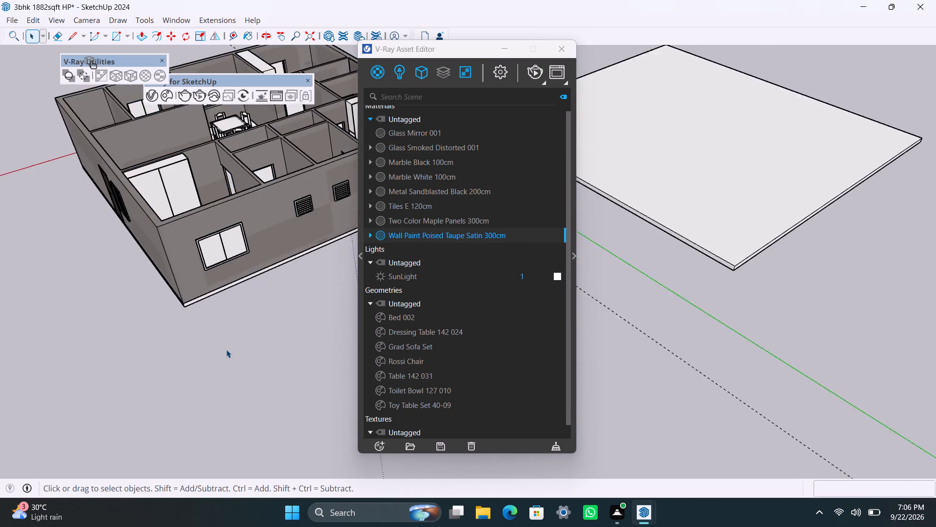
middle_click_drag(229, 348, 105, 336)
scroll(134, 309, "down", 4)
middle_click_drag(160, 322, 187, 400)
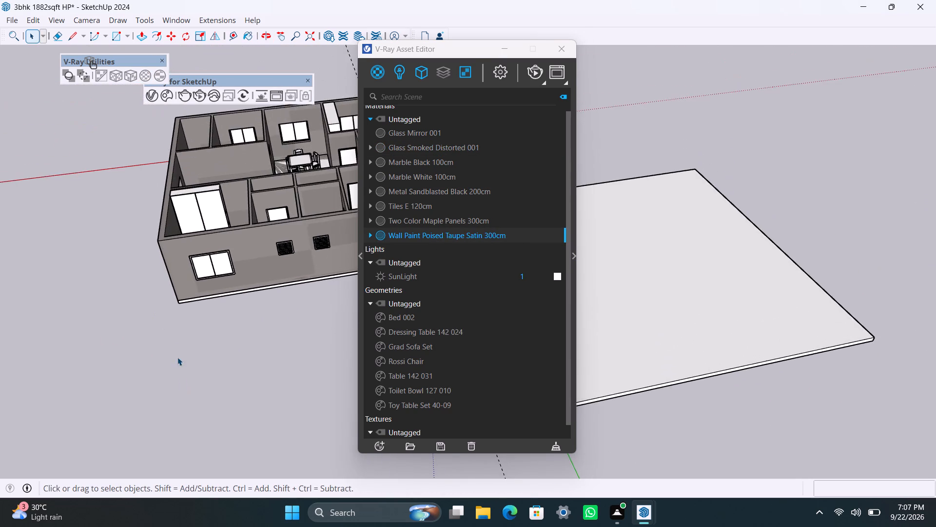
scroll(177, 345, "up", 5)
scroll(199, 260, "up", 7)
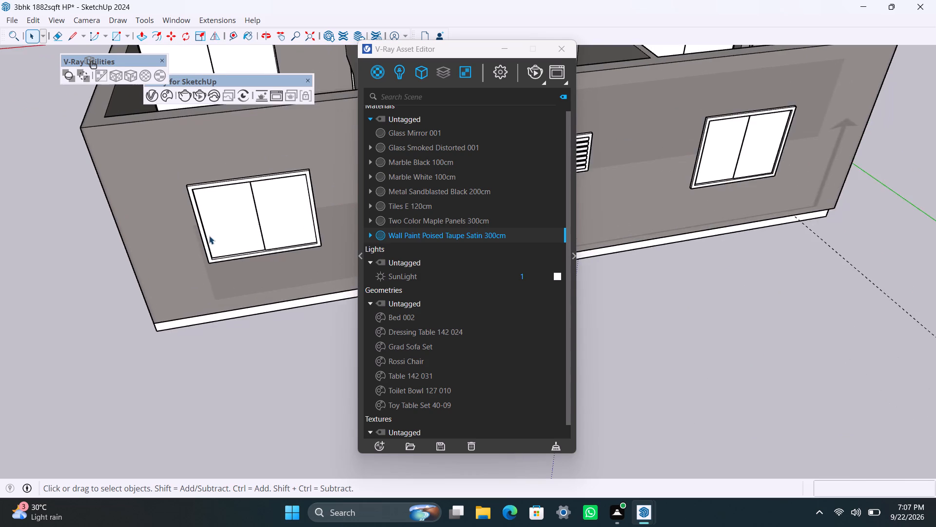
scroll(209, 236, "up", 4)
triple_click(205, 245)
left_click(205, 245)
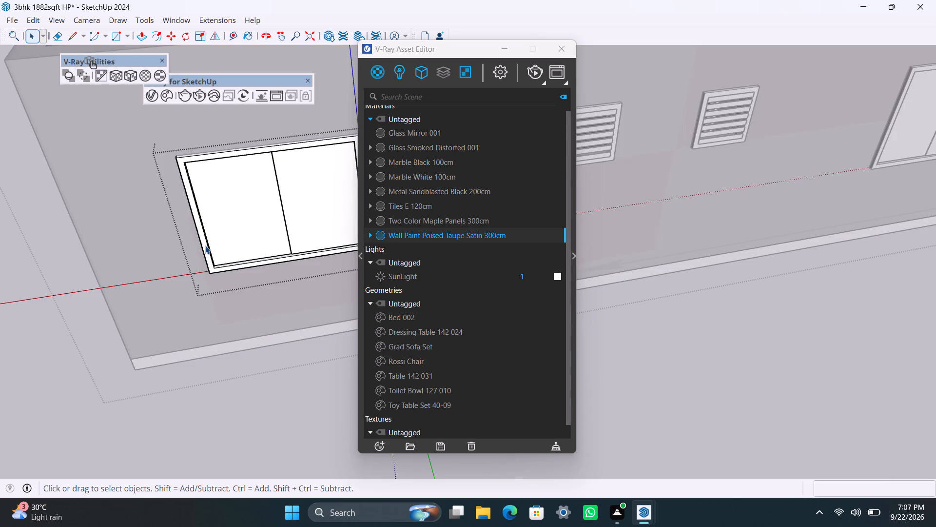
double_click(205, 245)
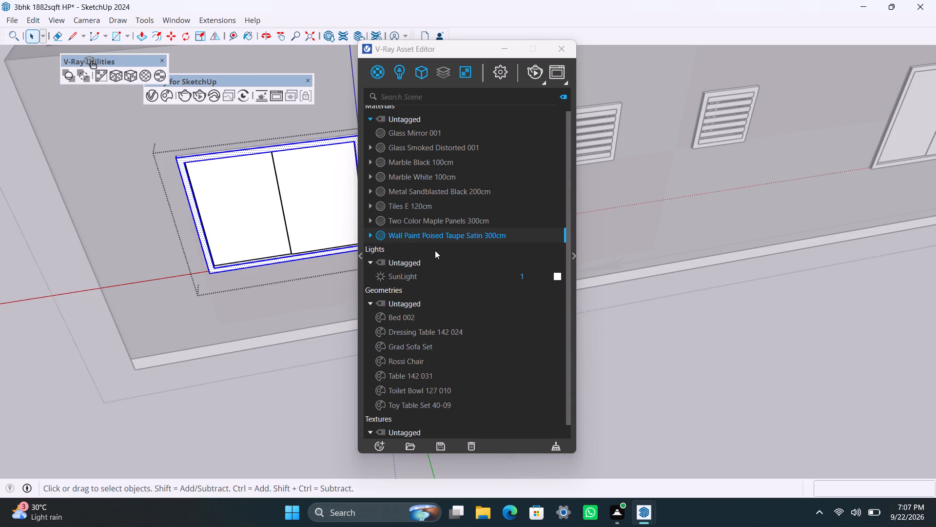
left_click(406, 193)
right_click(406, 193)
left_click(454, 224)
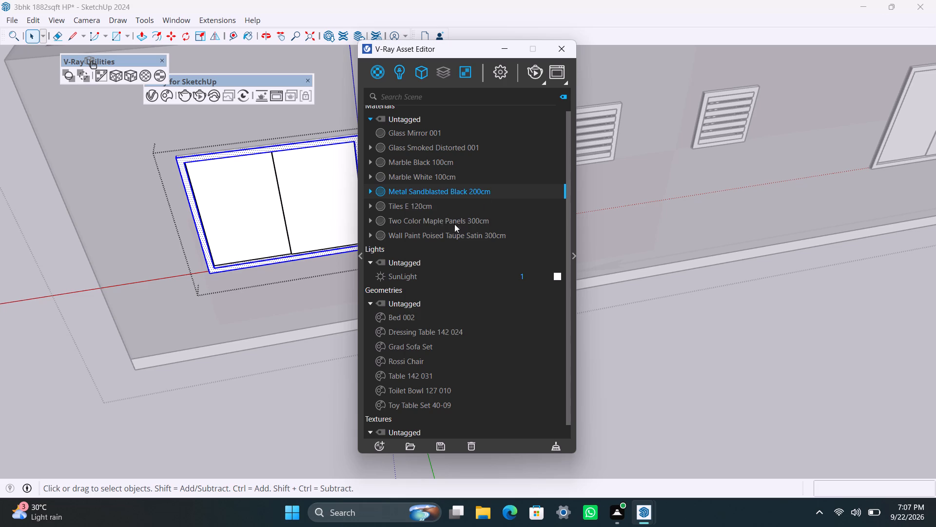
left_click(135, 74)
Apply Glass Smoked Distorted 001 to the side window's panes and exit the window's editing mode.
left_click(281, 223)
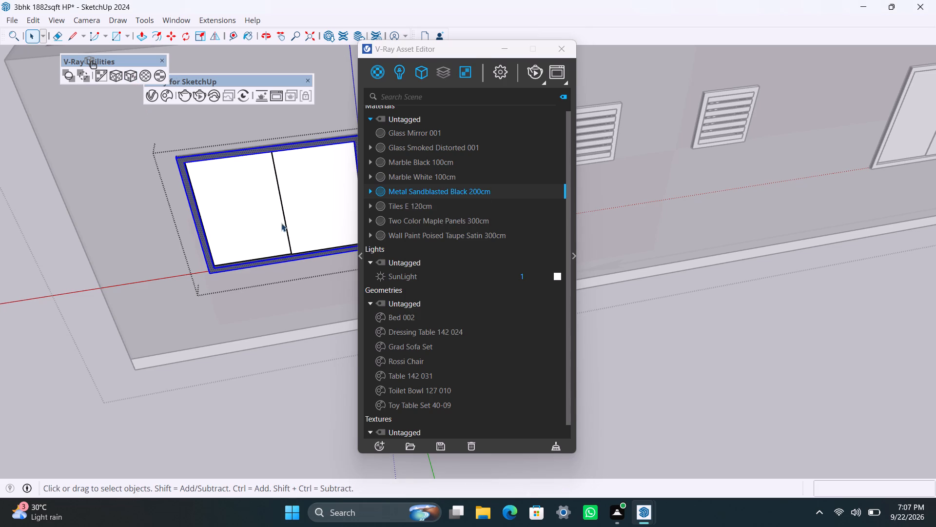
left_click(325, 228, "shift")
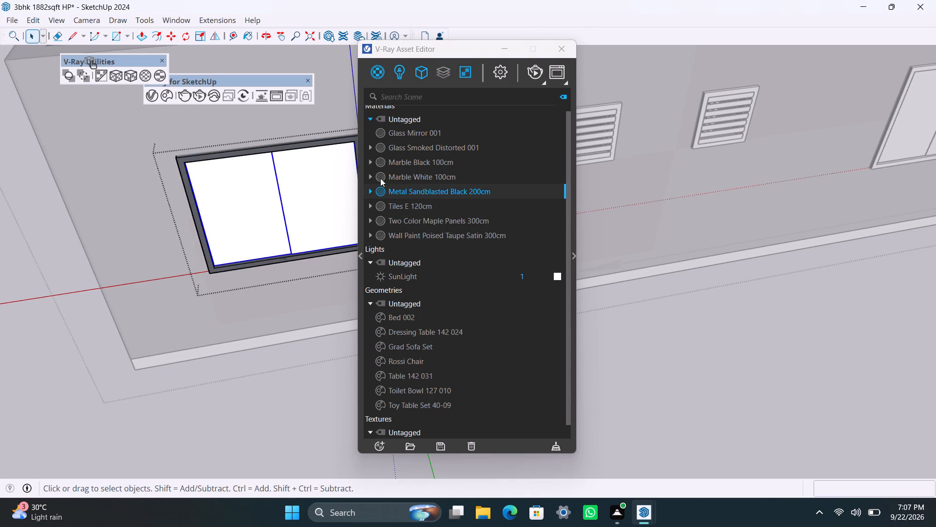
left_click(404, 150)
right_click(404, 150)
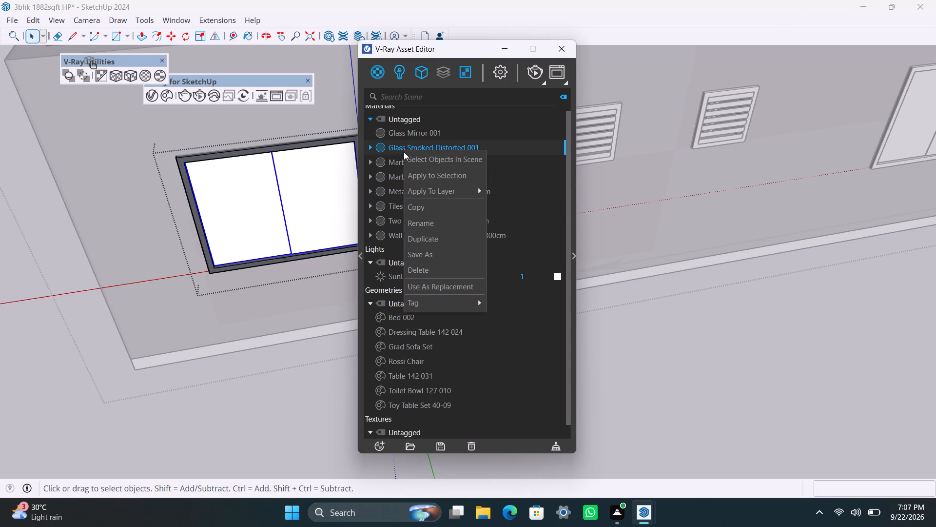
left_click(420, 174)
scroll(321, 336, "down", 12)
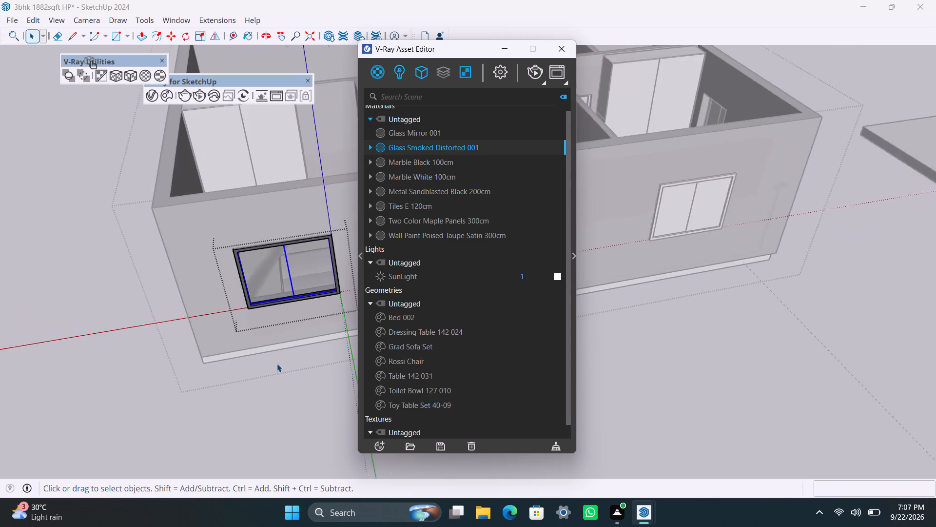
scroll(277, 364, "down", 4)
middle_click_drag(276, 368, 186, 378, "shift")
left_click(262, 384)
Open the louvered ventilator nearest the finished side window and apply Metal Sandblasted Black 200cm with tri-planar projection to its frame.
scroll(286, 345, "up", 7)
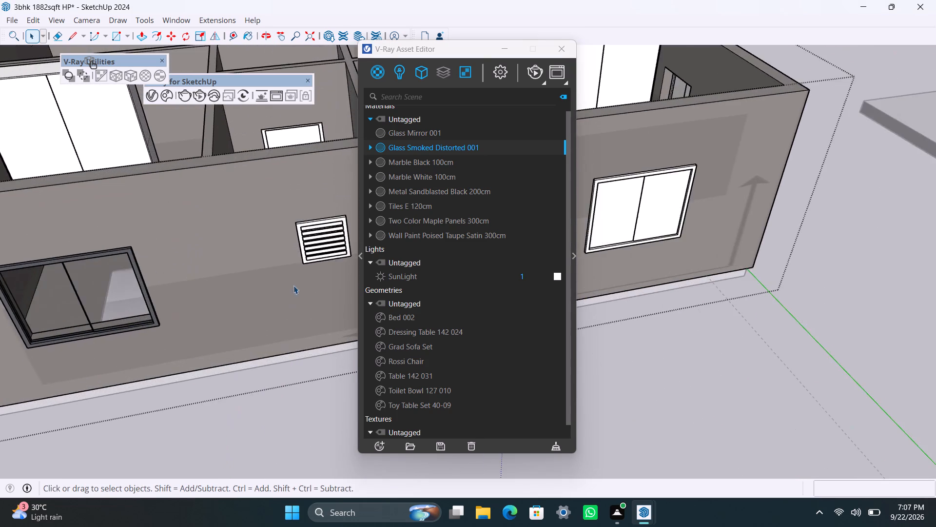
middle_click_drag(294, 285, 225, 321)
scroll(236, 307, "up", 8)
left_click(235, 287)
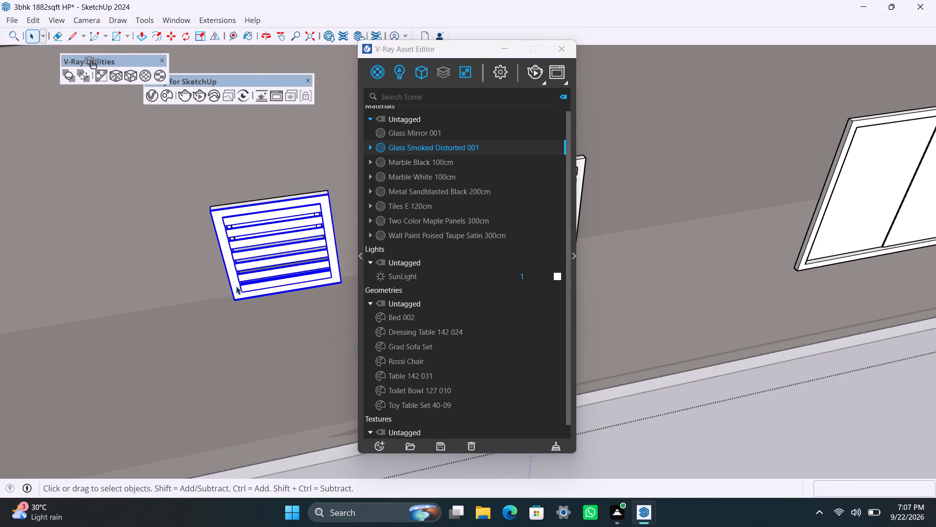
triple_click(236, 286)
right_click(498, 146)
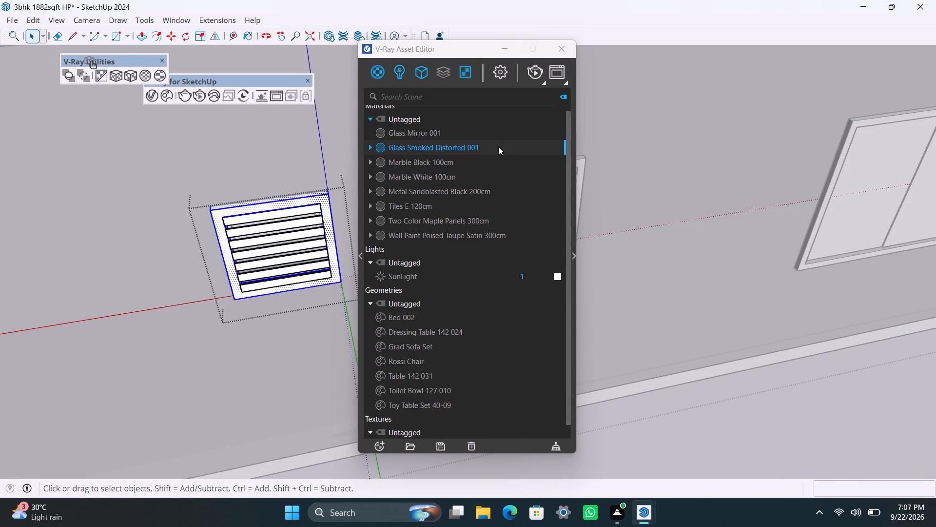
left_click(486, 167)
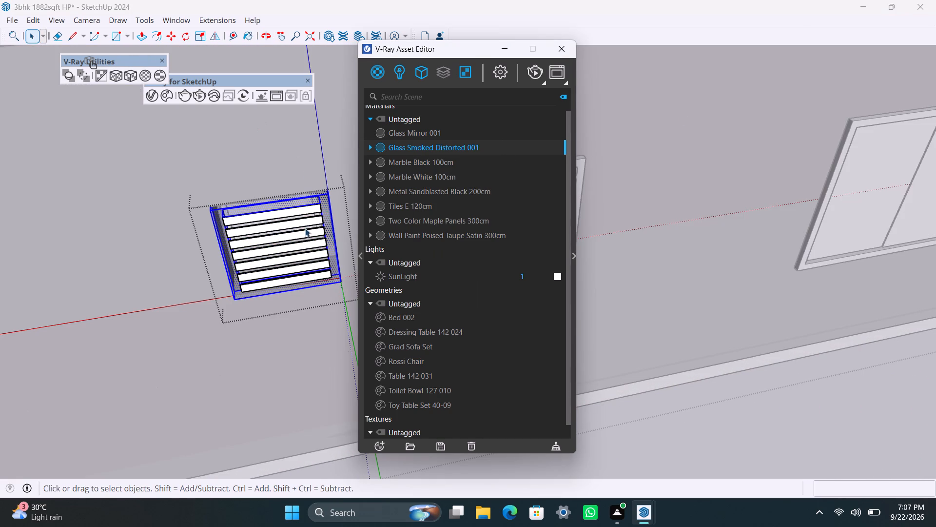
left_click(413, 192)
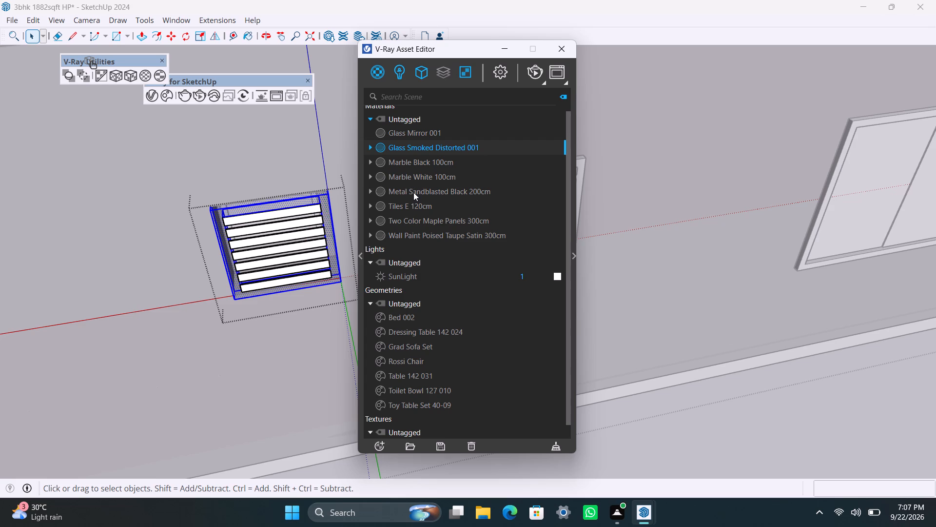
right_click(414, 193)
left_click(443, 216)
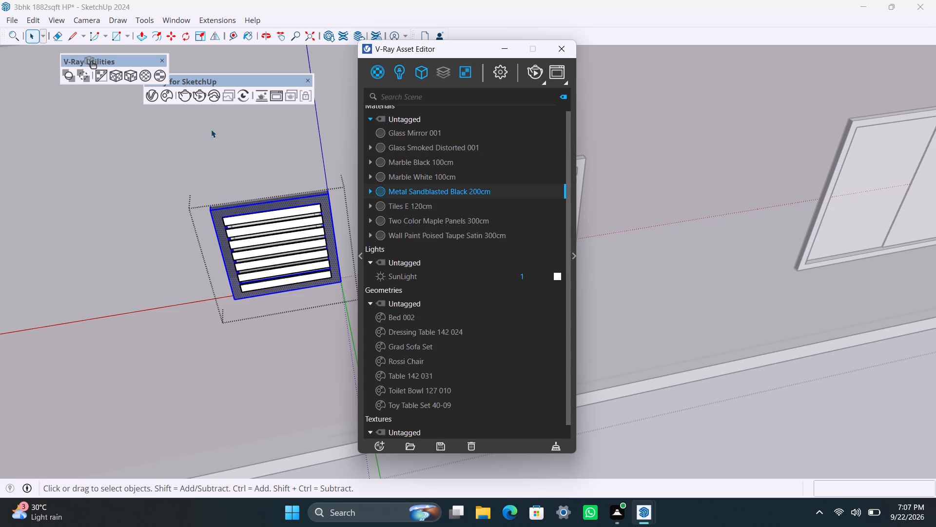
left_click(134, 80)
Select all seven slats of the first ventilator, apply Glass Smoked Distorted 001 to them and exit its editing mode.
scroll(221, 266, "up", 3)
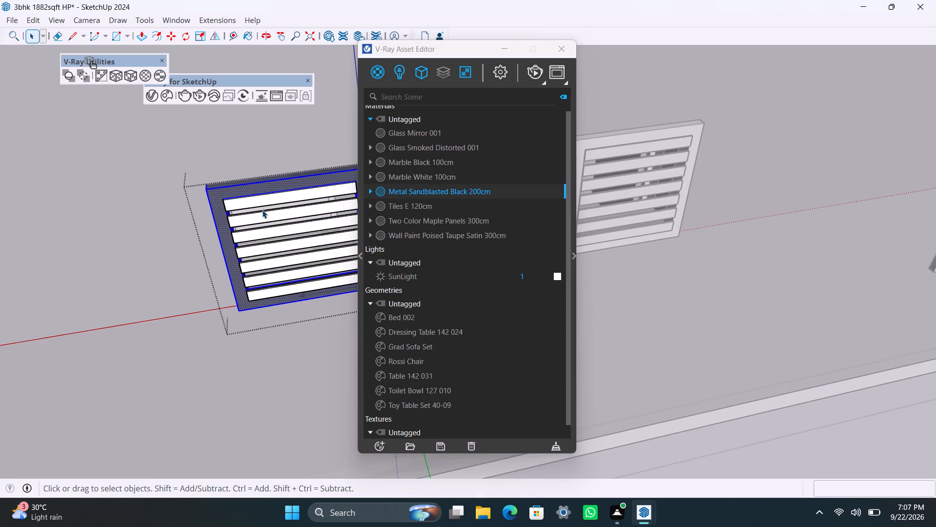
left_click(260, 201)
left_click(263, 218, "ctrl")
left_click(268, 230, "ctrl")
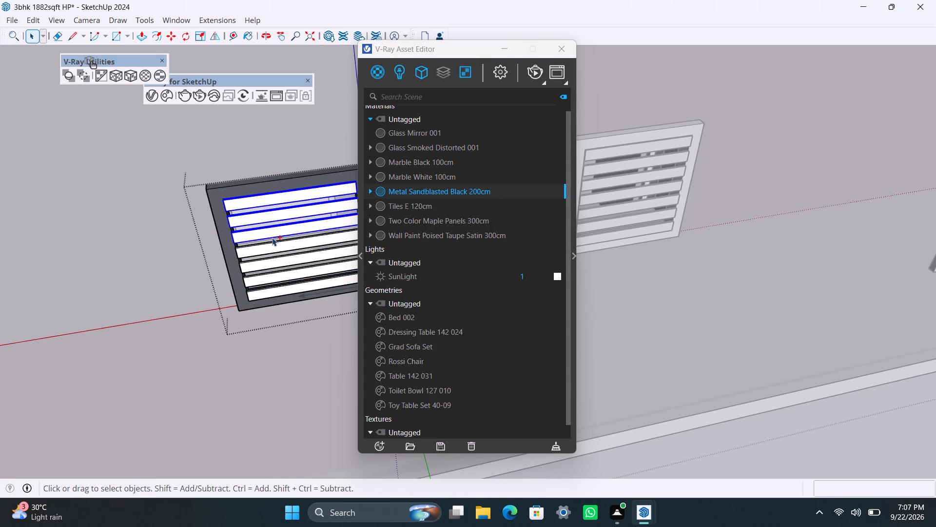
left_click(275, 250, "ctrl")
left_click(285, 263, "ctrl")
left_click(288, 273, "ctrl")
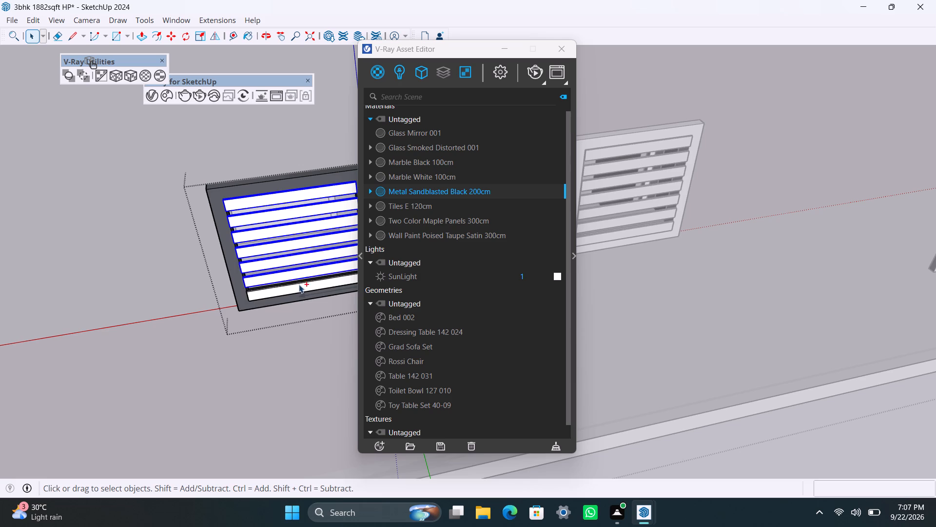
left_click(299, 284, "ctrl")
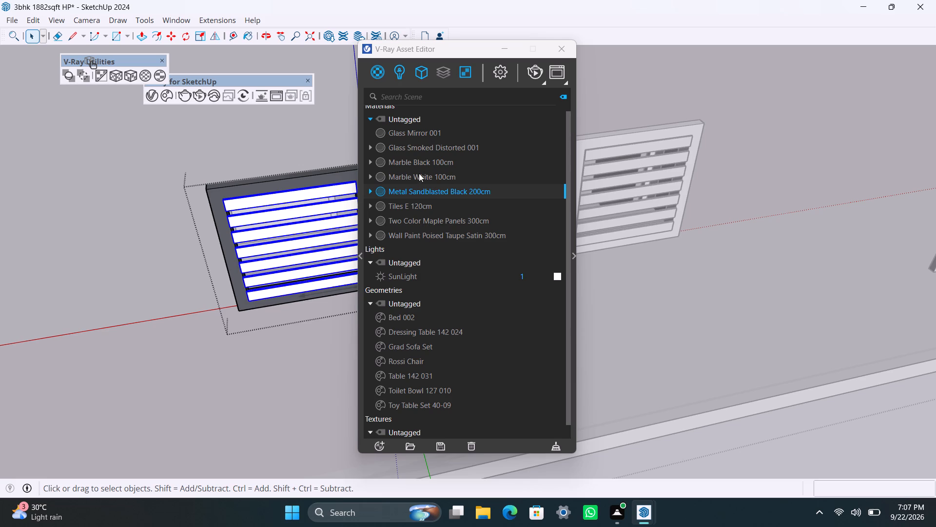
left_click(416, 148)
right_click(414, 151)
left_click(445, 182)
scroll(304, 376, "down", 6)
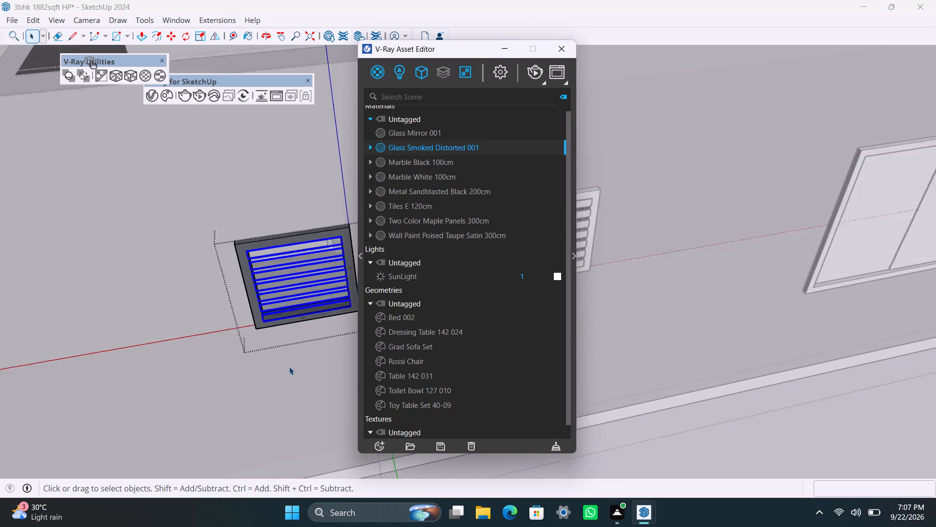
scroll(289, 366, "down", 4)
middle_click_drag(288, 365, 86, 391, "shift")
left_click(243, 446)
Open the second louvered ventilator on the side wall and apply Metal Sandblasted Black 200cm with tri-planar projection to its frame.
scroll(201, 362, "up", 3)
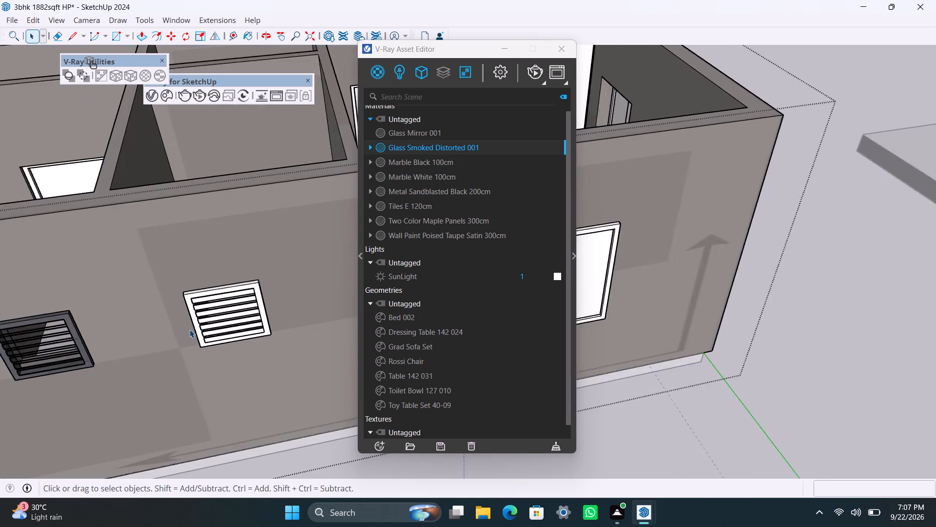
scroll(190, 329, "up", 6)
triple_click(194, 305)
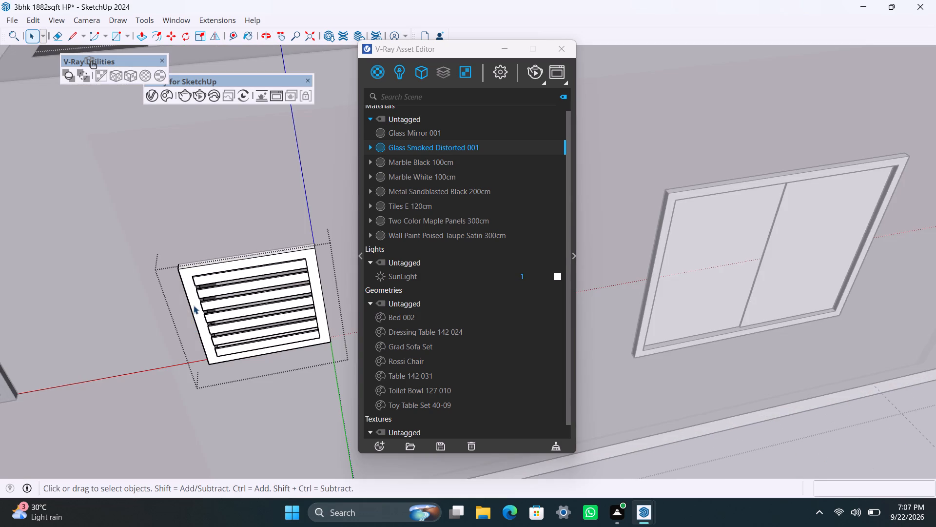
left_click(430, 189)
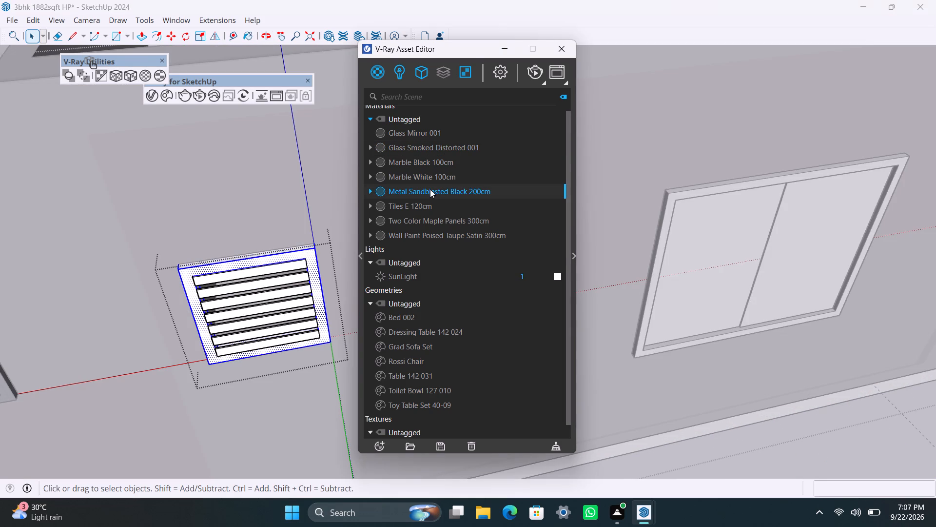
right_click(430, 189)
left_click(458, 207)
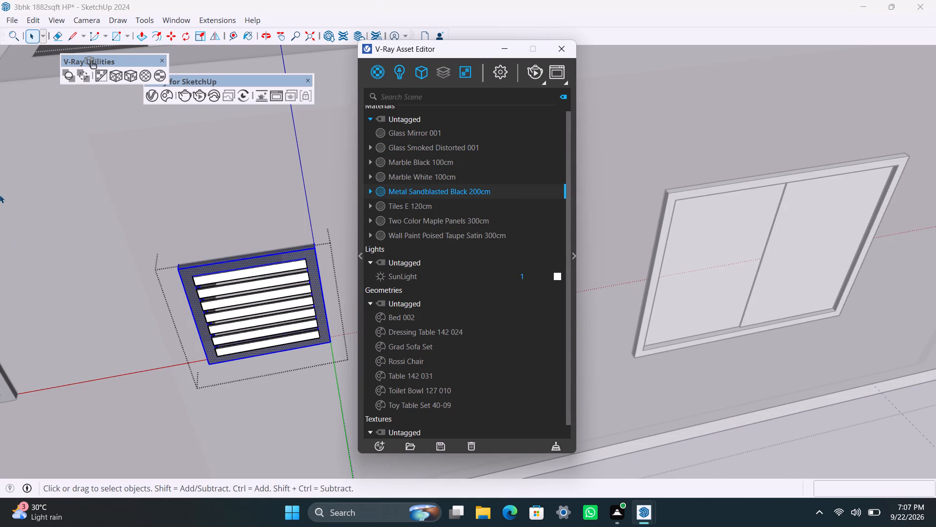
left_click(130, 81)
Select all seven slats of the second ventilator and apply Glass Smoked Distorted 001 to them.
scroll(188, 343, "up", 4)
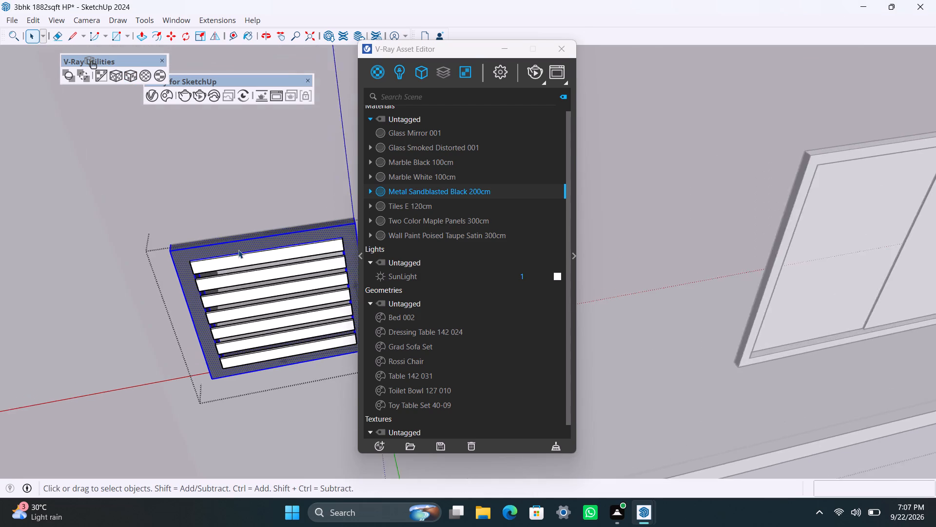
left_click(239, 256)
left_click(239, 280, "shift")
left_click(243, 303, "shift")
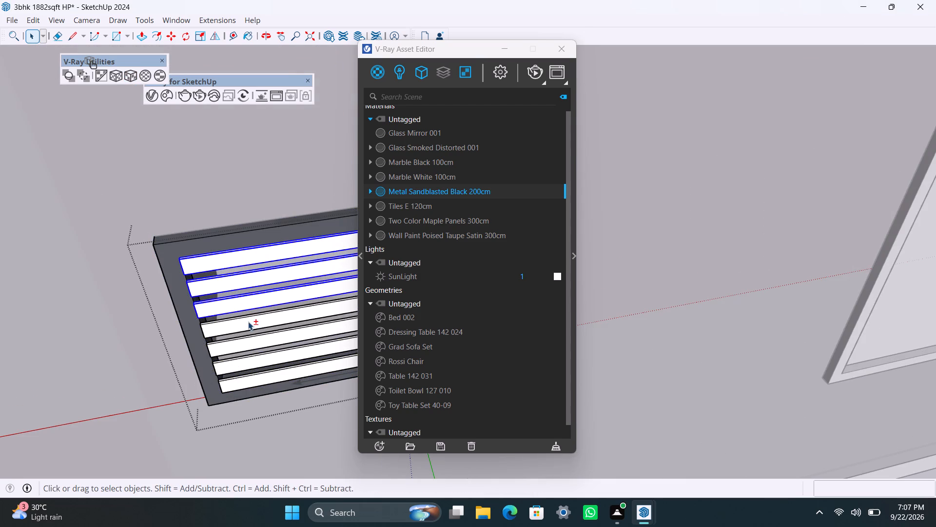
left_click(248, 324, "shift")
left_click(251, 341, "shift")
left_click(260, 355, "shift")
left_click(271, 381, "shift")
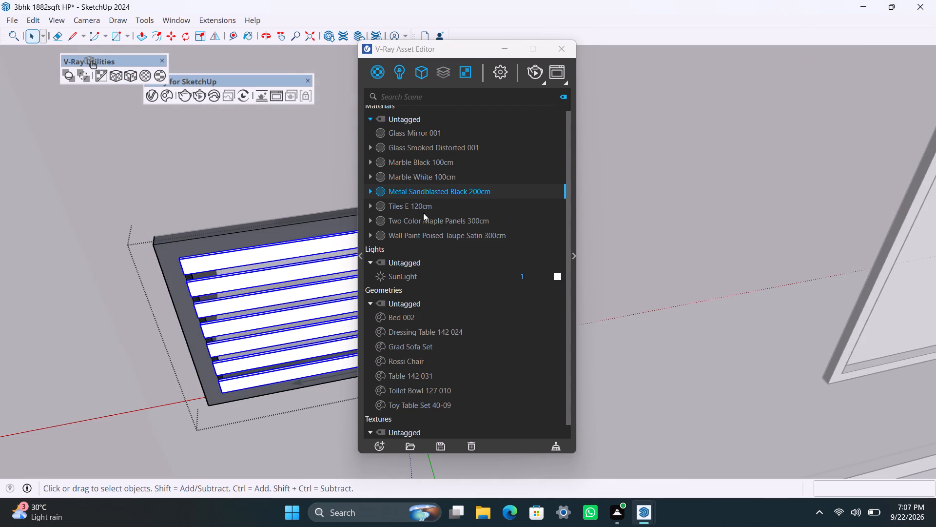
left_click(411, 149)
right_click(437, 150)
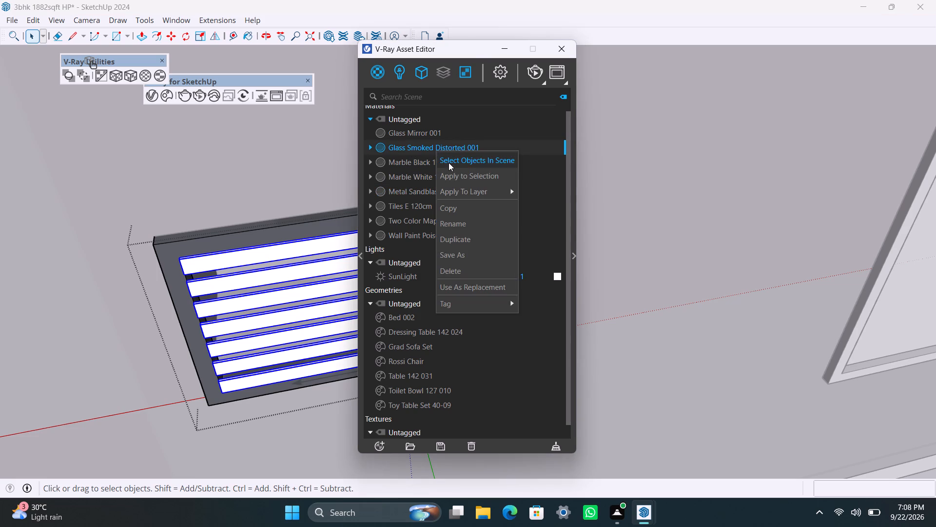
left_click(452, 169)
scroll(249, 351, "down", 20)
scroll(249, 351, "down", 4)
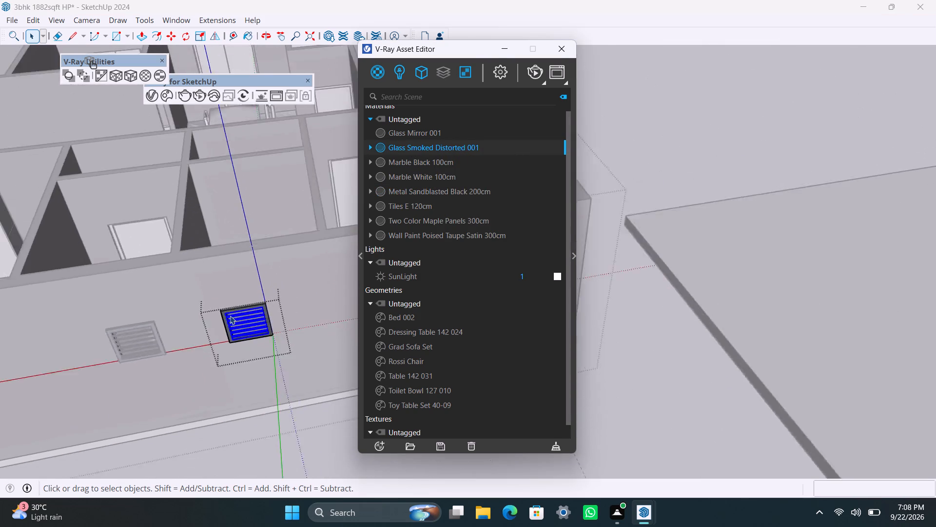
Exit the ventilator, open the neighbouring two-pane window and apply Metal Sandblasted Black 200cm with tri-planar projection fitted to its frame.
scroll(230, 316, "down", 2)
middle_click_drag(244, 340, 176, 354, "shift")
left_click(268, 414)
scroll(272, 382, "up", 6)
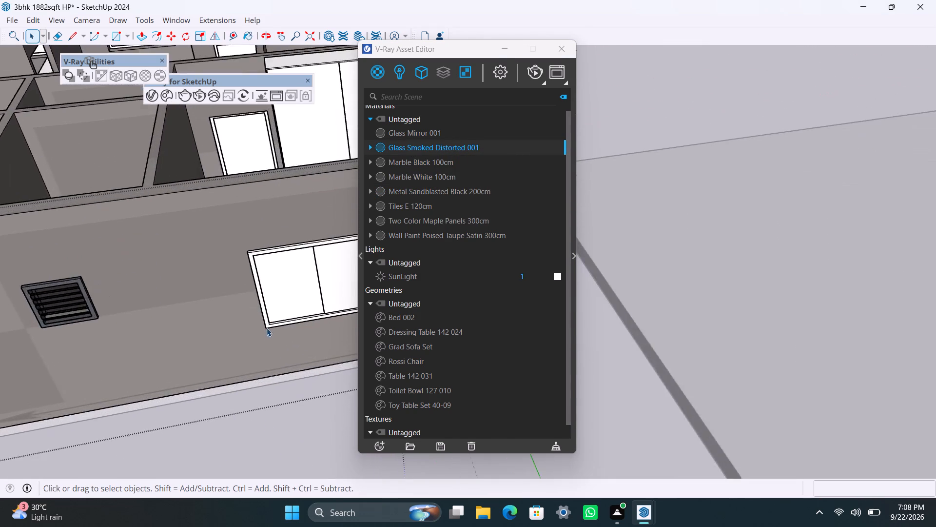
scroll(267, 328, "up", 10)
triple_click(262, 305)
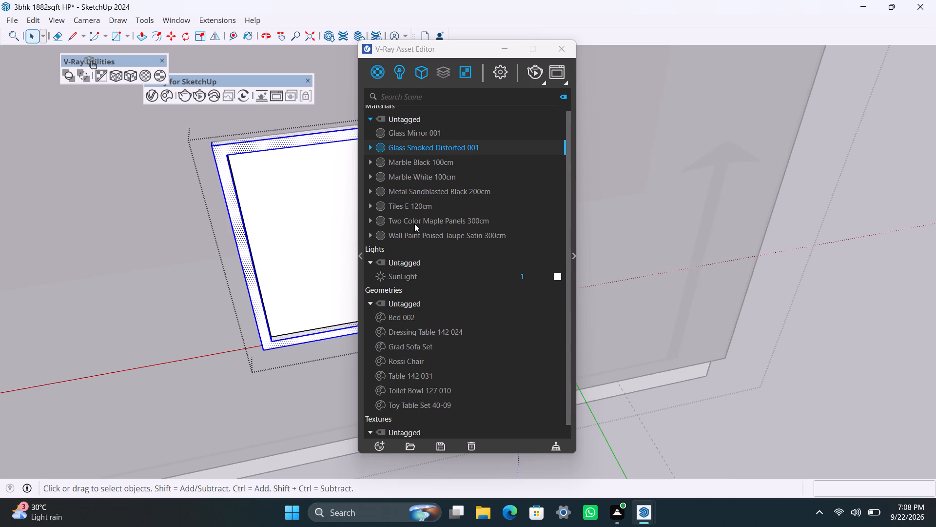
left_click(411, 191)
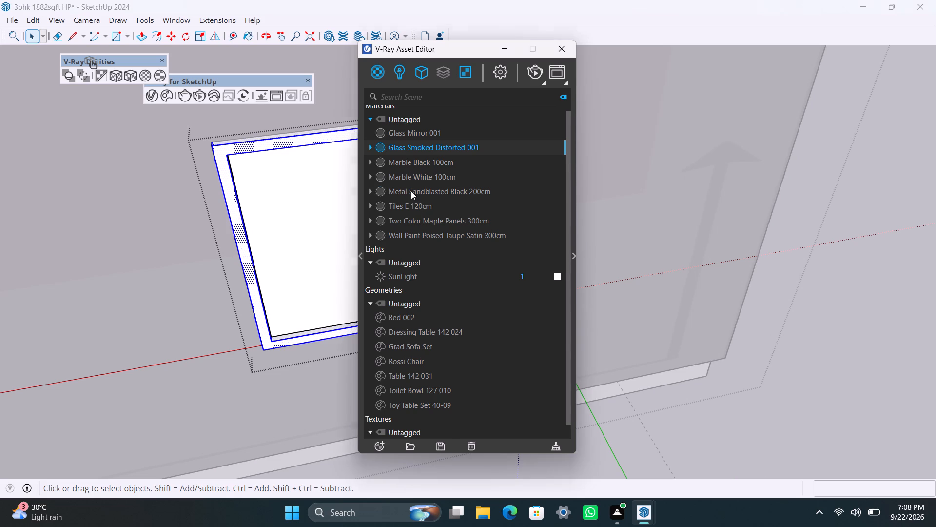
right_click(411, 191)
left_click(428, 214)
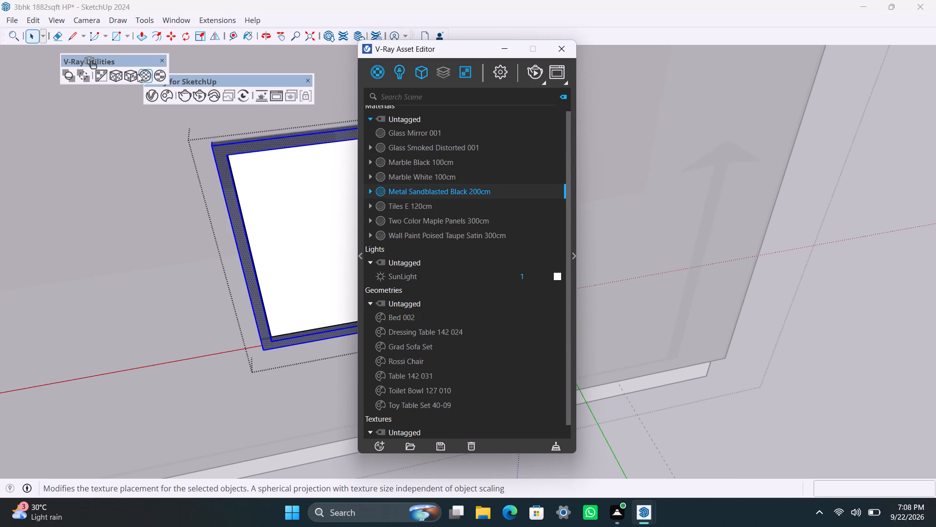
left_click(133, 74)
Select both panes of that window, apply Glass Smoked Distorted 001 to them and exit its editing mode.
left_click(298, 245)
scroll(294, 284, "down", 8)
middle_click_drag(286, 294, 285, 294, "shift")
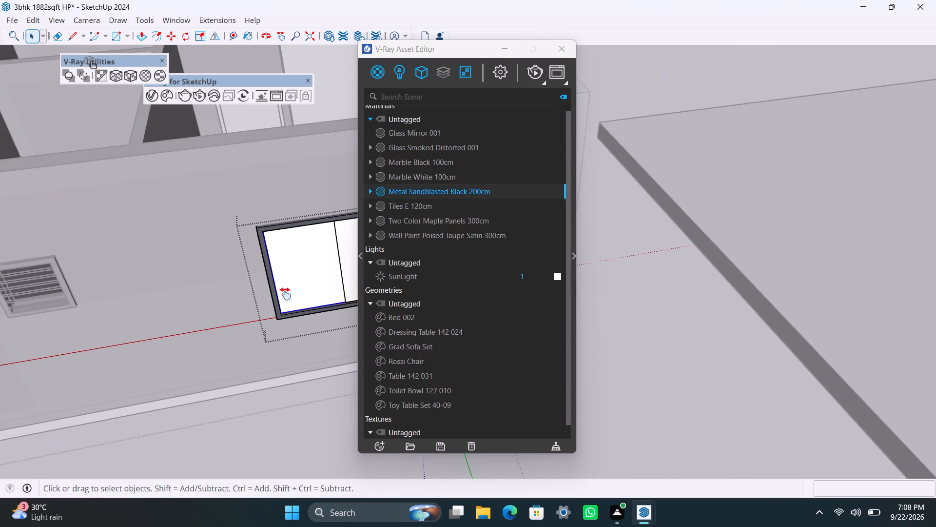
middle_click_drag(285, 294, 227, 298, "shift")
left_click(294, 276, "shift")
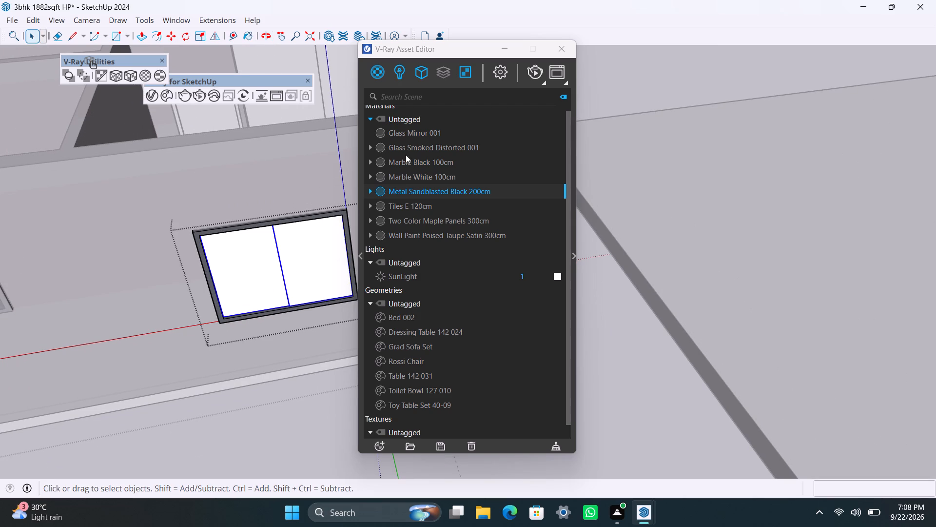
left_click(409, 144)
right_click_drag(409, 144, 411, 155)
left_click(448, 182)
scroll(188, 360, "down", 6)
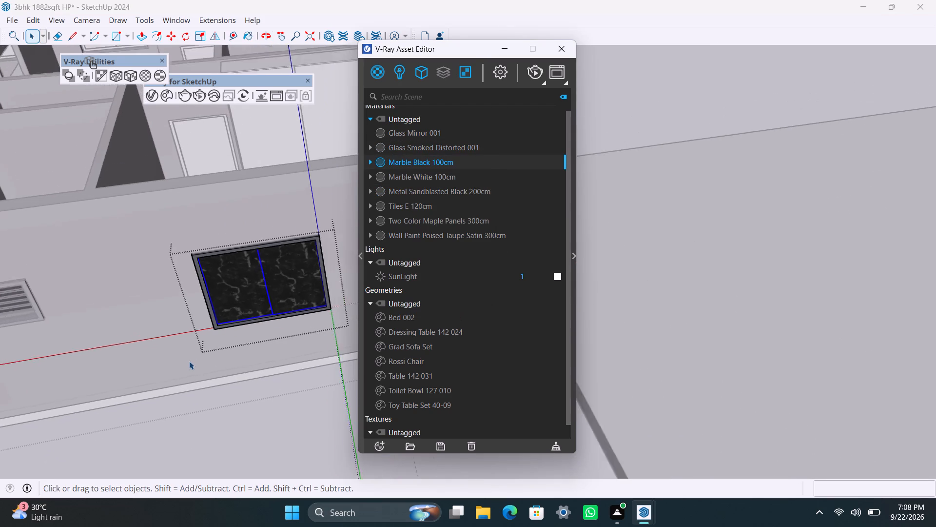
left_click(411, 149)
right_click(411, 149)
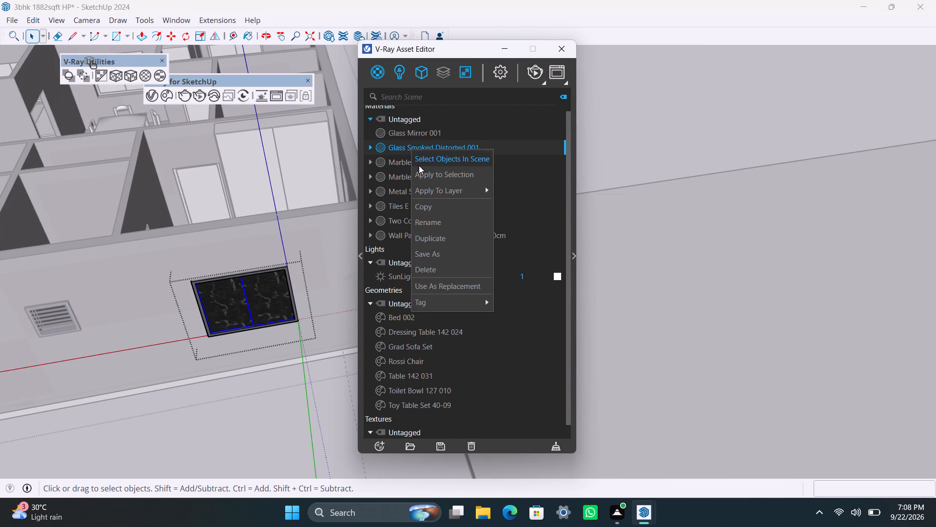
left_click(422, 172)
scroll(258, 439, "down", 20)
middle_click_drag(293, 391, 282, 396)
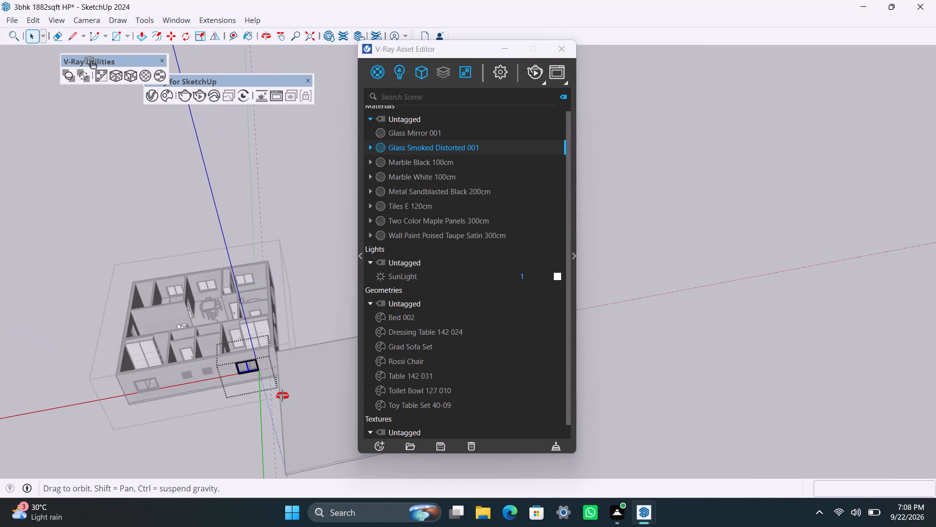
middle_click_drag(282, 396, 84, 407)
scroll(186, 345, "down", 5)
middle_click_drag(212, 353, 106, 403, "shift")
scroll(190, 346, "up", 9)
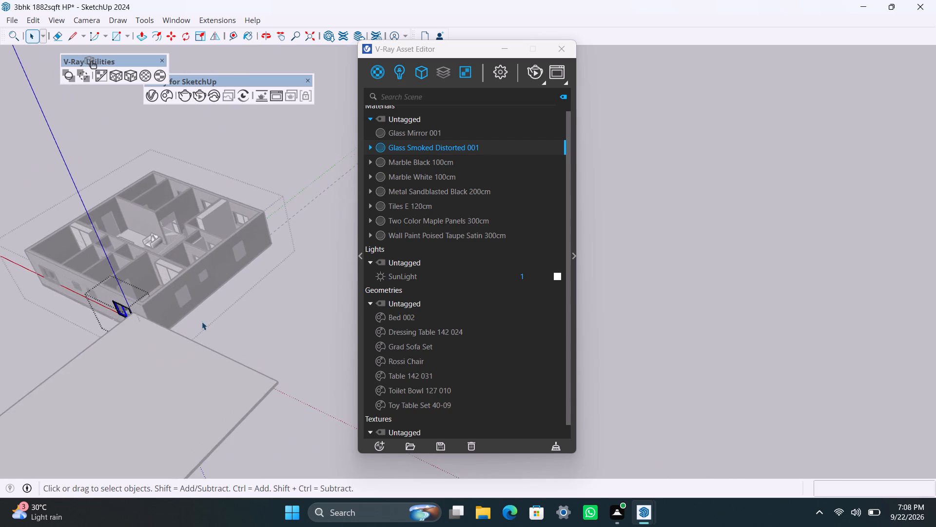
middle_click_drag(229, 321, 139, 345)
left_click(263, 299)
Open the two-pane window nearest the corner on the adjoining wall and apply Metal Sandblasted Black 200cm with fitted tri-planar projection to its frame.
scroll(203, 288, "up", 4)
middle_click_drag(242, 244, 154, 244)
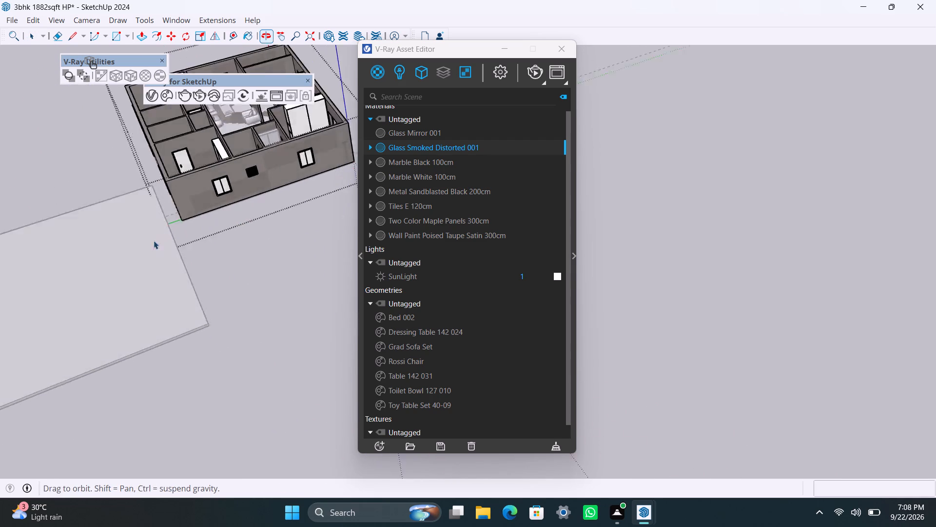
scroll(214, 209, "up", 2)
middle_click_drag(226, 210, 203, 386, "shift")
scroll(203, 373, "up", 7)
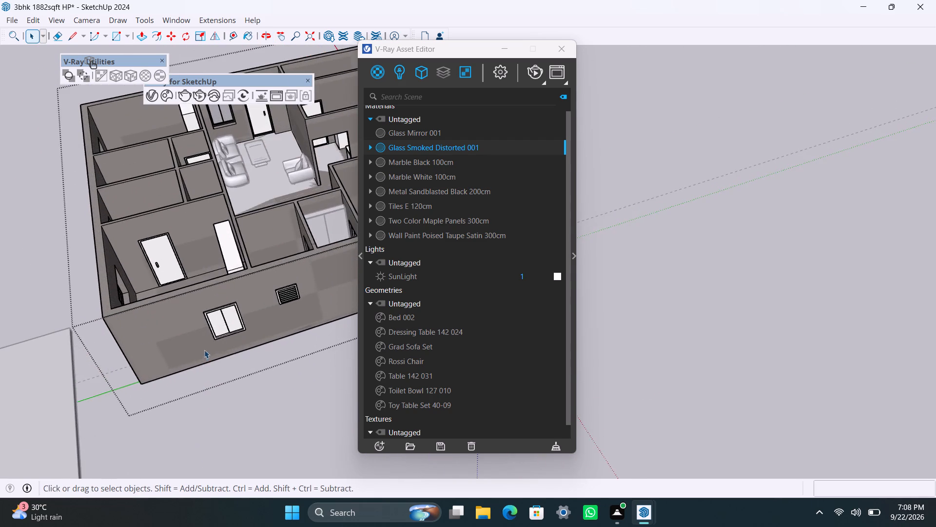
scroll(204, 349, "up", 11)
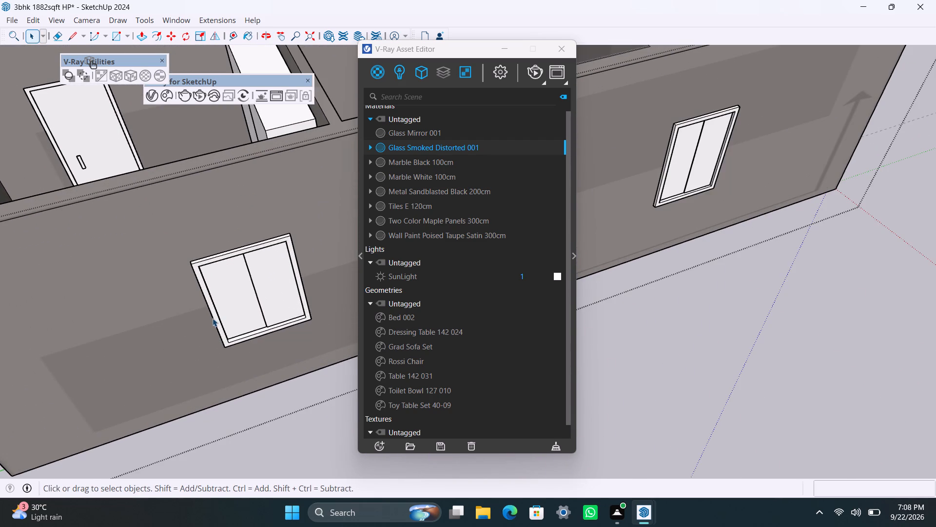
triple_click(214, 313)
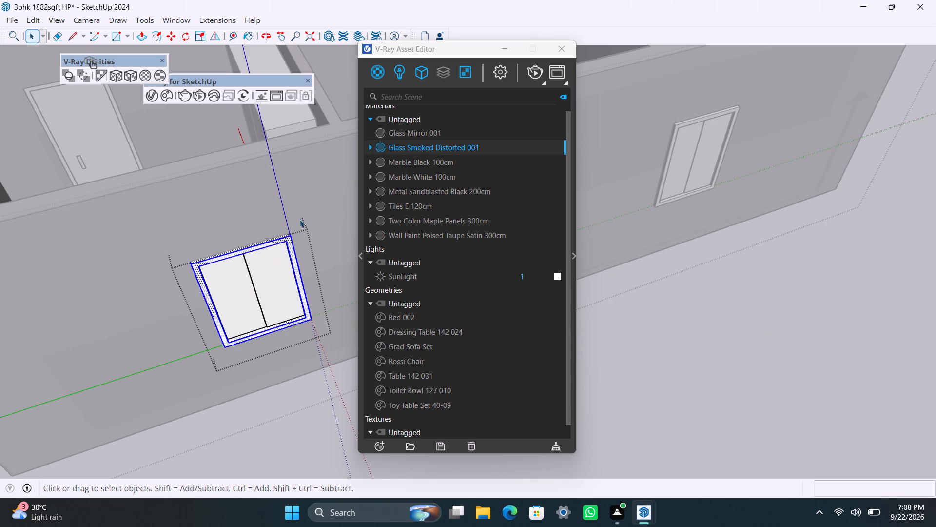
left_click(417, 191)
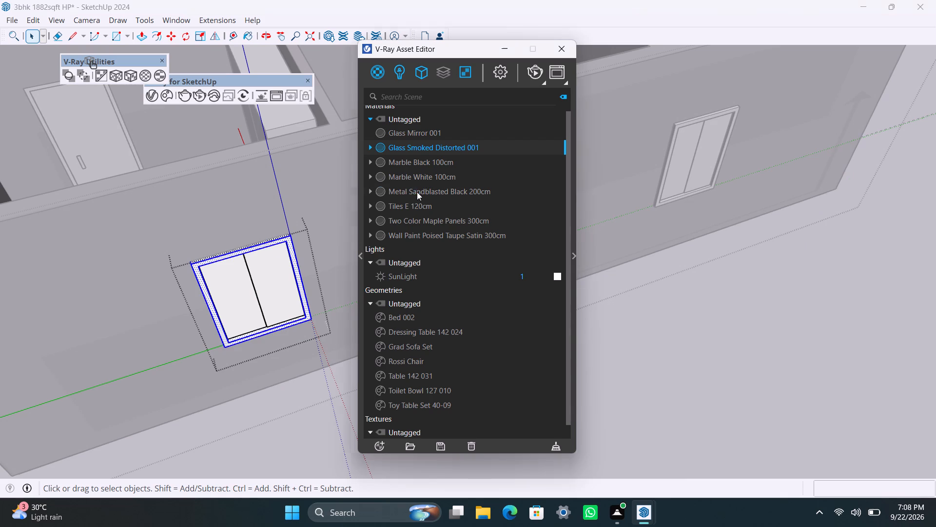
right_click(417, 192)
left_click(429, 213)
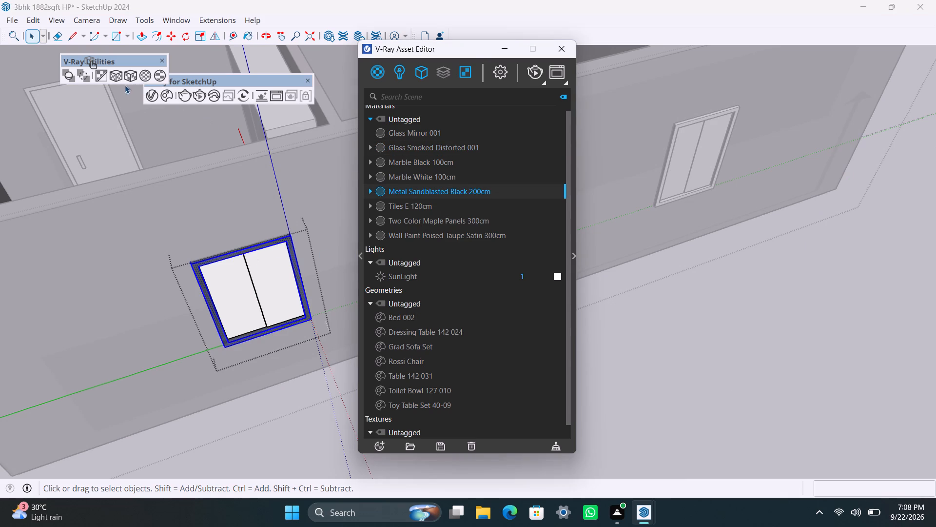
left_click(131, 75)
Select both panes of the corner window, apply Glass Smoked Distorted 001 to them and exit its editing mode.
left_click(240, 309)
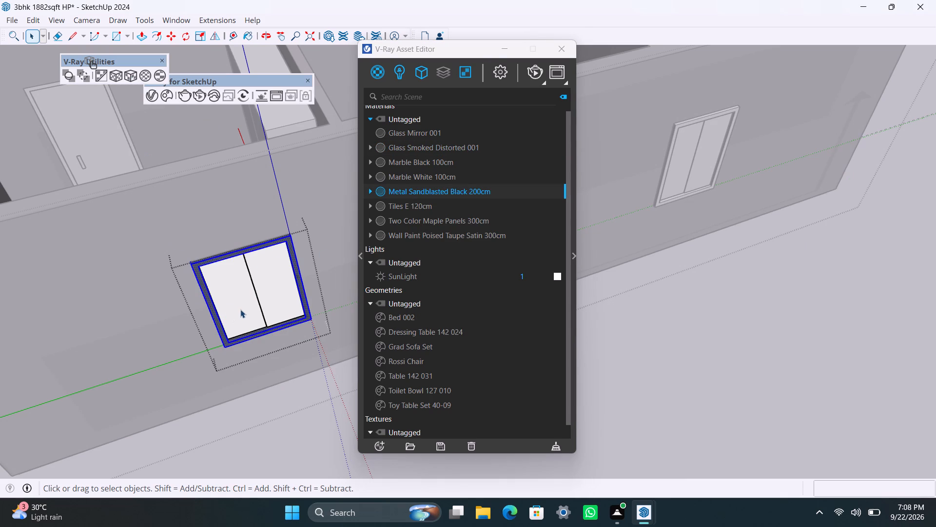
left_click(274, 297, "shift")
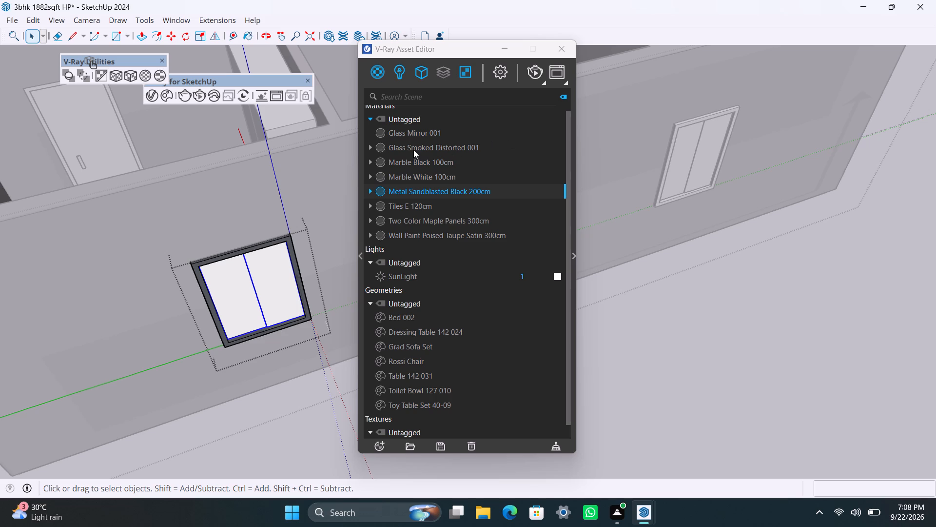
left_click(413, 150)
right_click(414, 150)
left_click(430, 174)
scroll(286, 316, "down", 15)
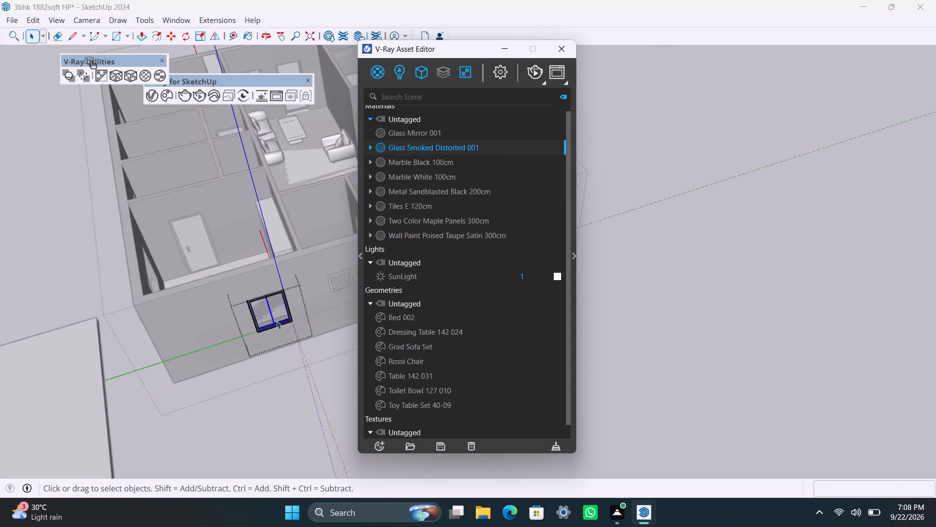
scroll(276, 321, "down", 3)
middle_click_drag(279, 338, 154, 367, "shift")
scroll(170, 376, "up", 3)
left_click(192, 379)
scroll(187, 324, "up", 6)
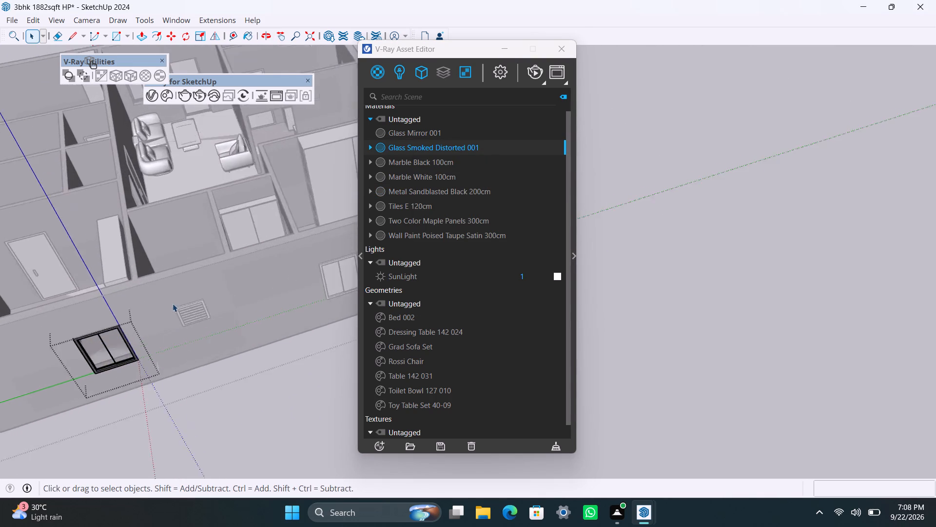
scroll(173, 304, "up", 8)
left_click(209, 470)
Open the louvered ventilator beside the corner window and apply Metal Sandblasted Black 200cm with fitted tri-planar projection to its frame.
scroll(185, 399, "up", 7)
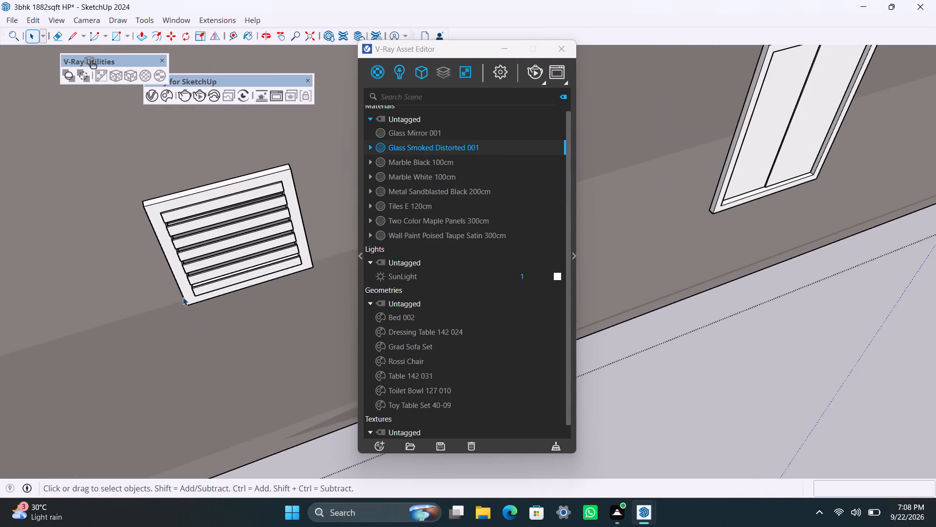
triple_click(185, 283)
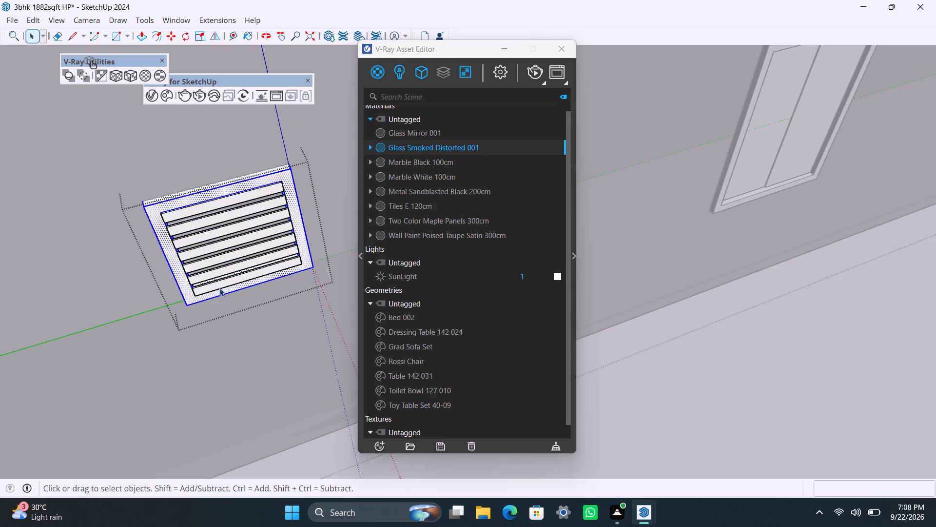
left_click(429, 195)
right_click(430, 195)
left_click(440, 220)
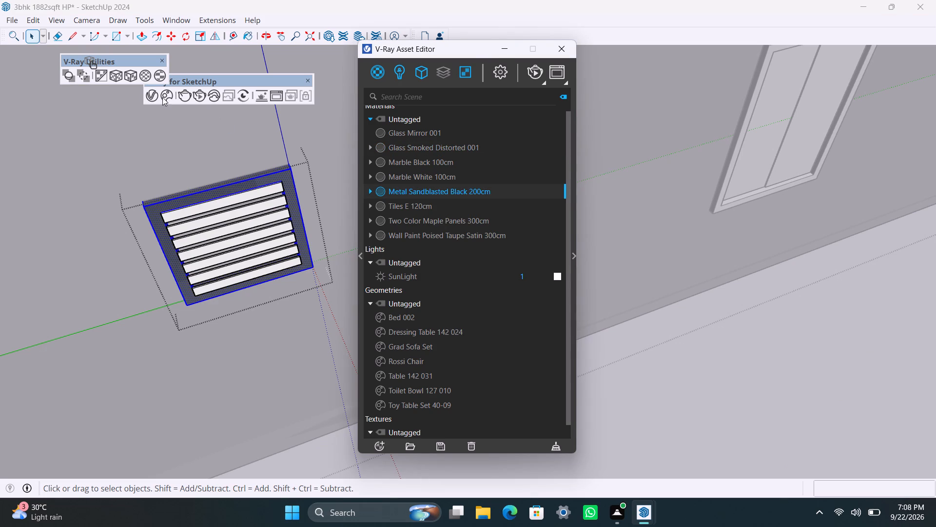
left_click(132, 80)
Select all seven slats of this ventilator, apply Glass Smoked Distorted 001 to them and exit its editing mode.
scroll(192, 216, "up", 3)
left_click(193, 213)
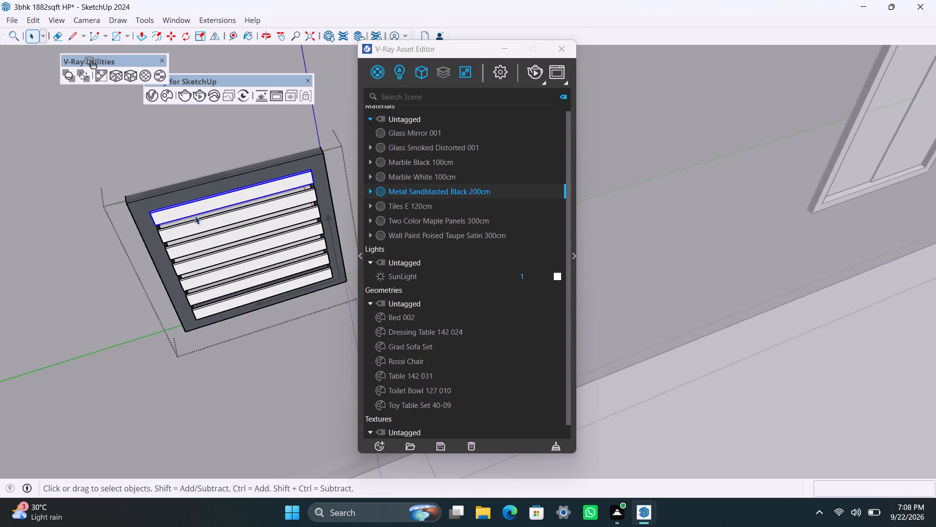
left_click(198, 226, "shift")
left_click(206, 244, "shift")
left_click(212, 258, "shift")
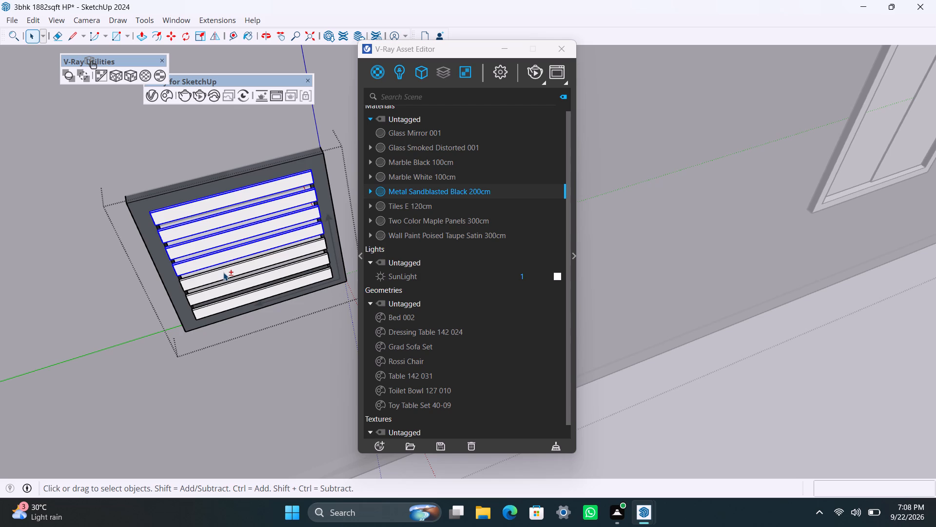
left_click(223, 272, "shift")
left_click(230, 291, "shift")
left_click(234, 297, "shift")
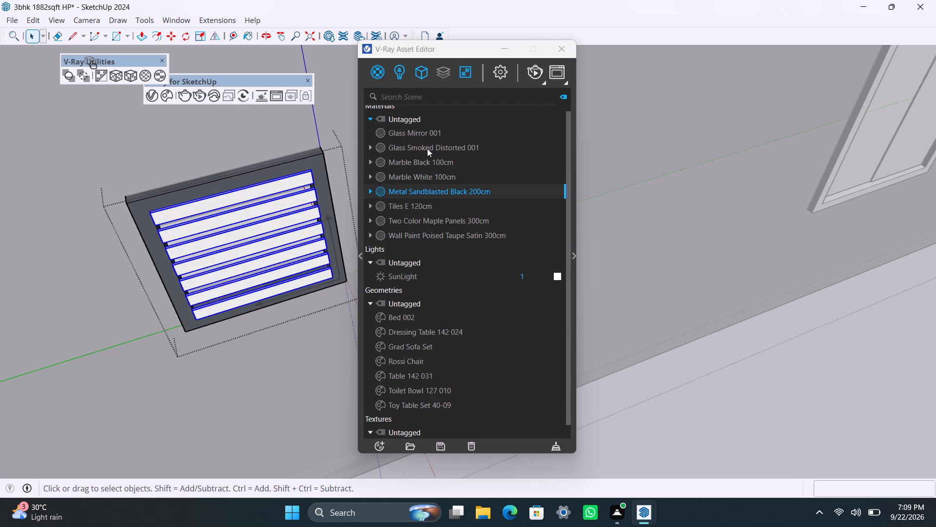
right_click(427, 146)
left_click(443, 173)
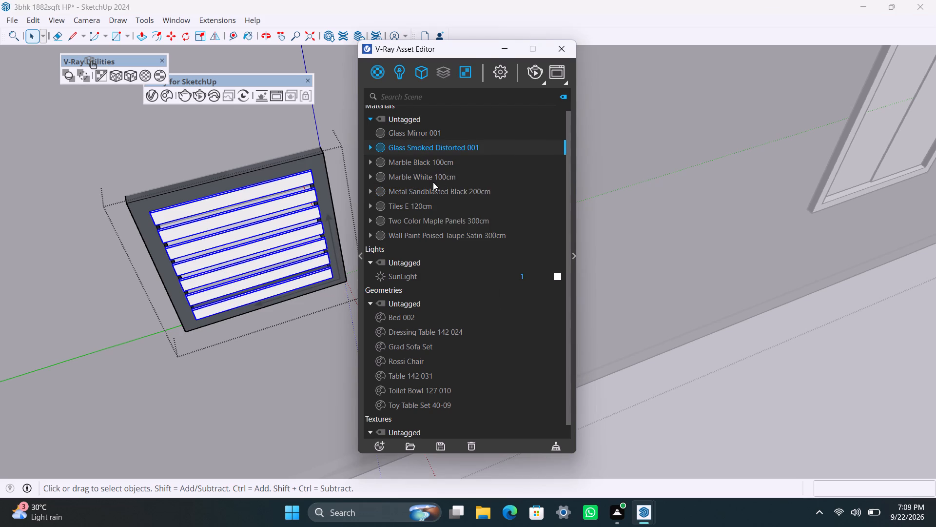
scroll(256, 316, "down", 20)
scroll(256, 316, "down", 5)
middle_click_drag(308, 367, 290, 369)
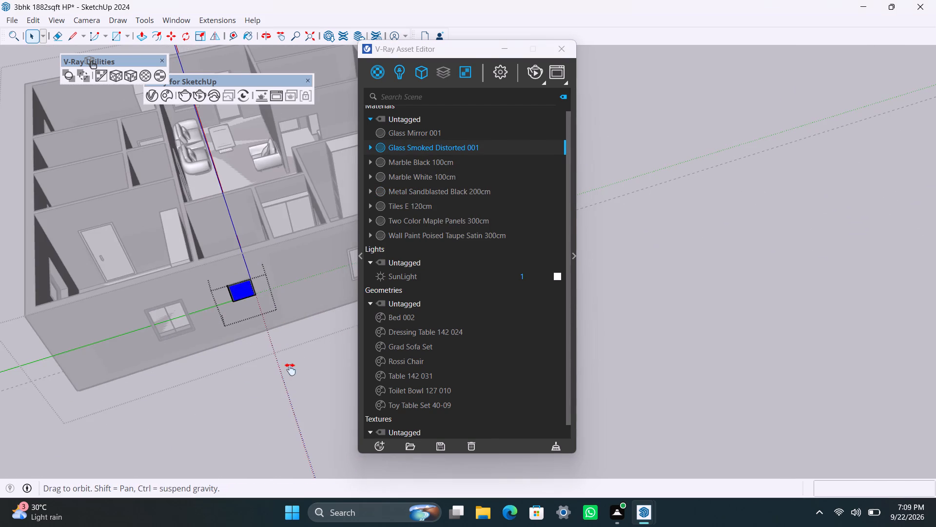
middle_click_drag(290, 369, 228, 378)
left_click(240, 382)
Open the two-pane window beyond the ventilator on the same wall and apply Metal Sandblasted Black 200cm with fitted tri-planar projection to its frame.
scroll(268, 343, "up", 3)
middle_click_drag(269, 342, 249, 341)
scroll(262, 299, "up", 4)
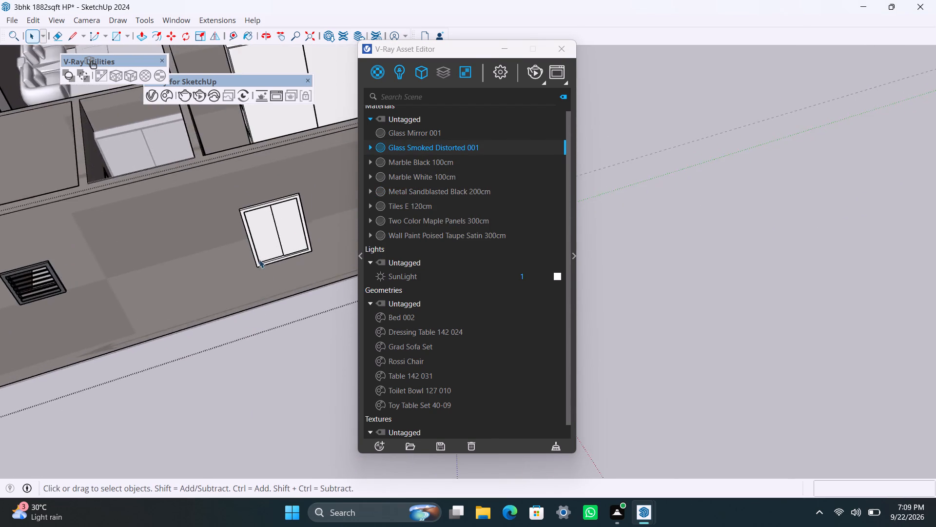
scroll(259, 260, "up", 8)
triple_click(254, 254)
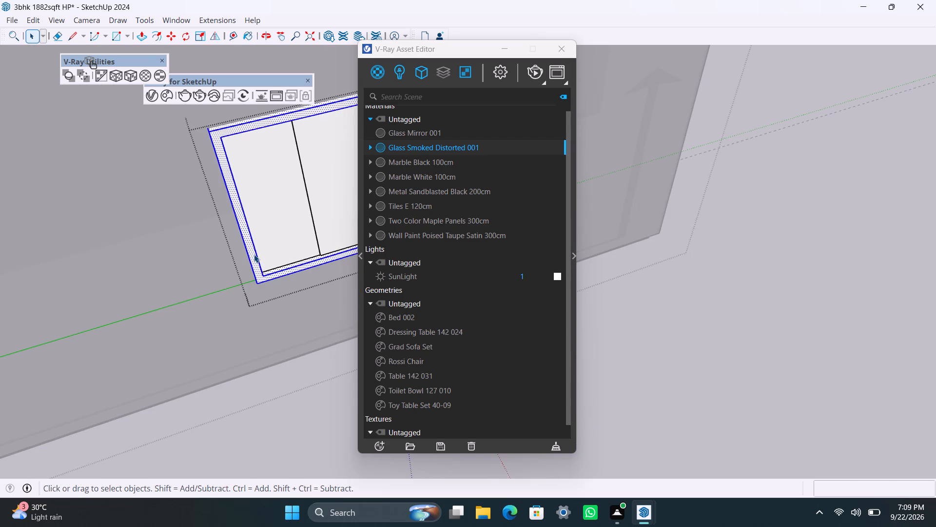
left_click(441, 190)
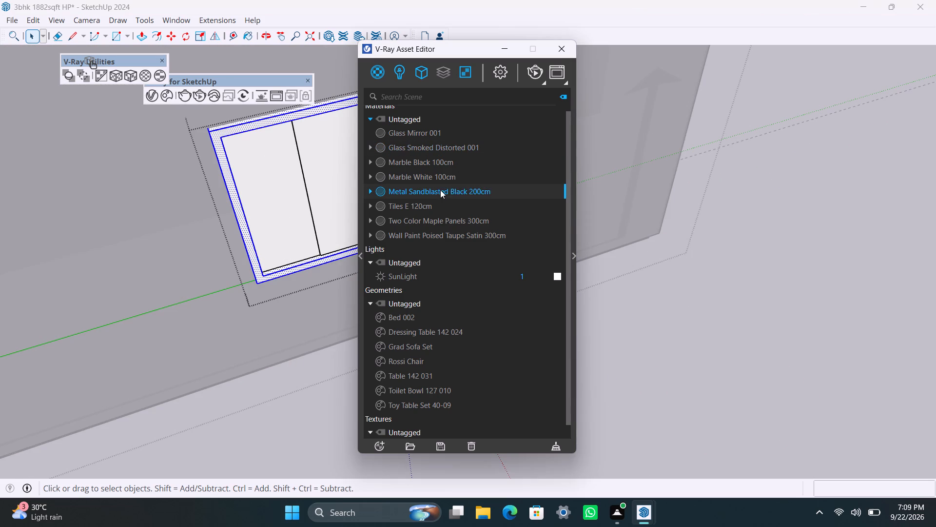
right_click(440, 190)
left_click(449, 213)
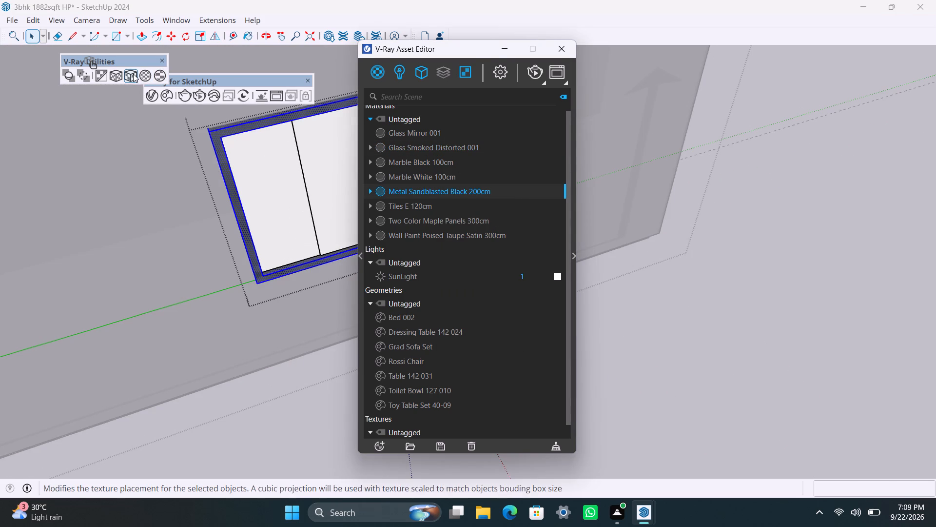
left_click(133, 74)
Select both panes of that window and apply Glass Smoked Distorted 001 to them.
left_click(261, 173)
left_click(313, 180, "shift")
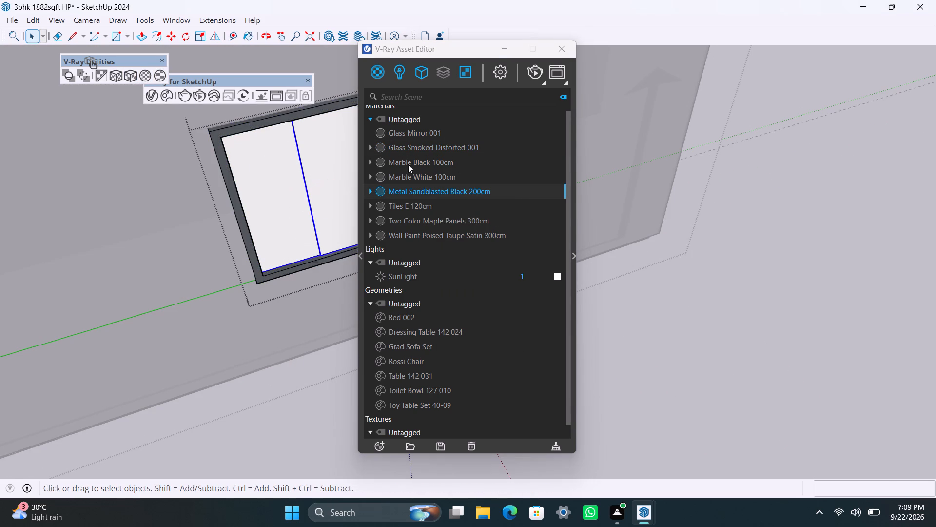
left_click(415, 151)
right_click(415, 151)
left_click(440, 174)
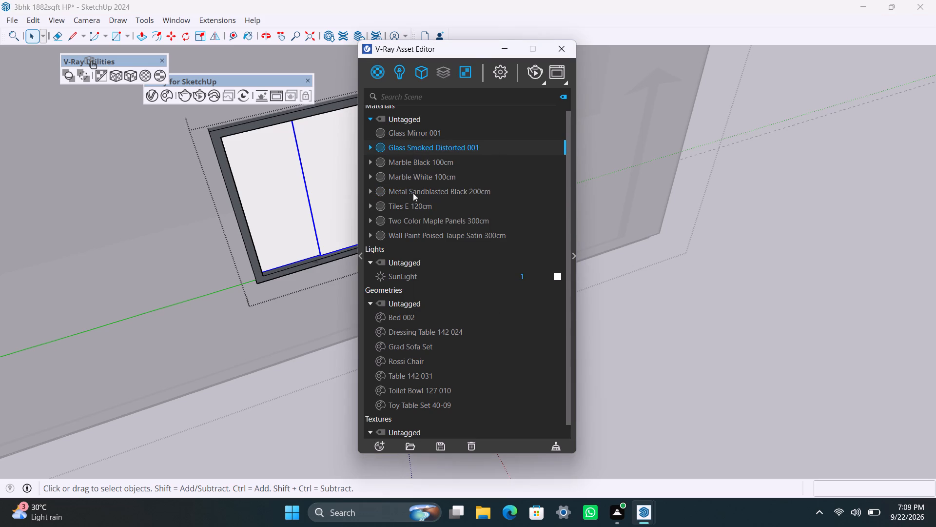
scroll(302, 276, "down", 20)
scroll(302, 276, "down", 12)
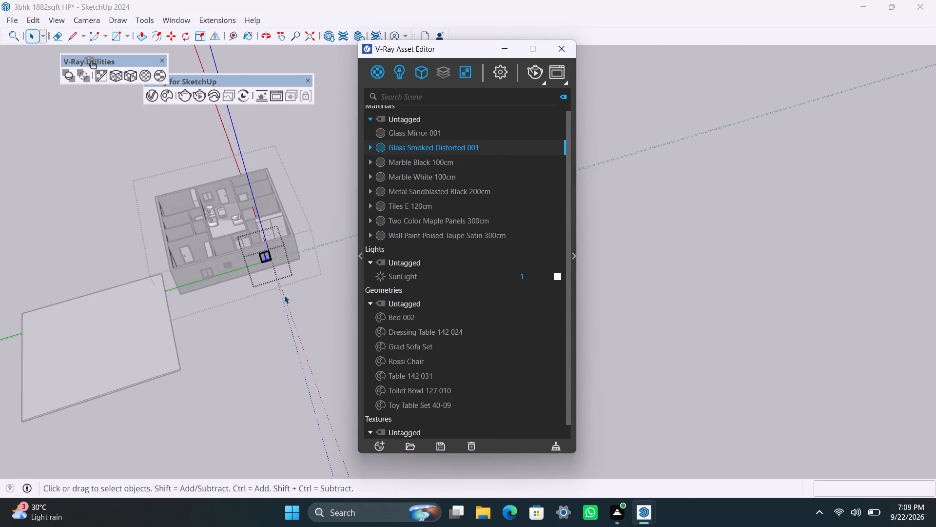
Exit the editing mode of the two-pane window that has just been glazed.
middle_click_drag(284, 295, 94, 324)
scroll(149, 288, "down", 5)
middle_click_drag(199, 294, 27, 389, "shift")
scroll(175, 345, "up", 9)
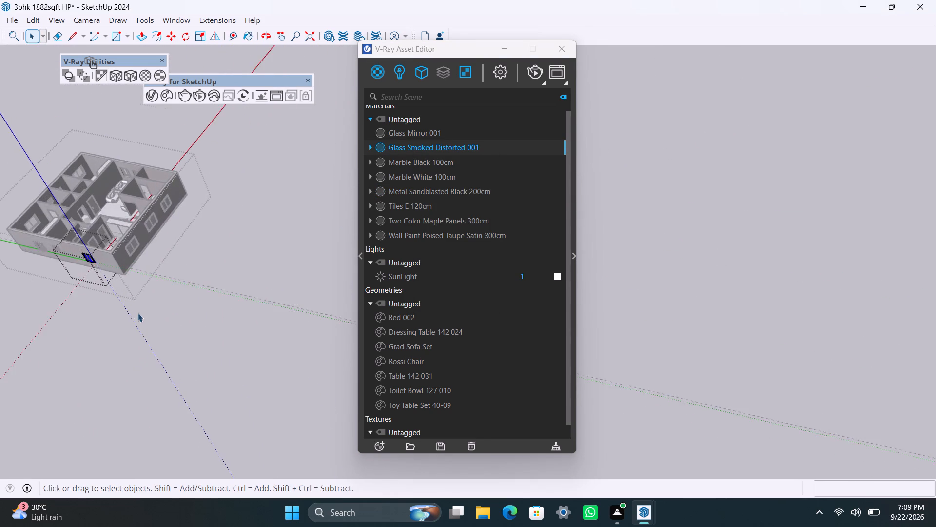
left_click(144, 300)
Open the first two-pane window around the corner on the three-window wall and apply Metal Sandblasted Black 200cm with fitted tri-planar projection to its frame.
scroll(161, 265, "up", 4)
middle_click_drag(220, 232, 83, 247)
scroll(208, 167, "up", 3)
middle_click_drag(229, 203, 247, 242, "shift")
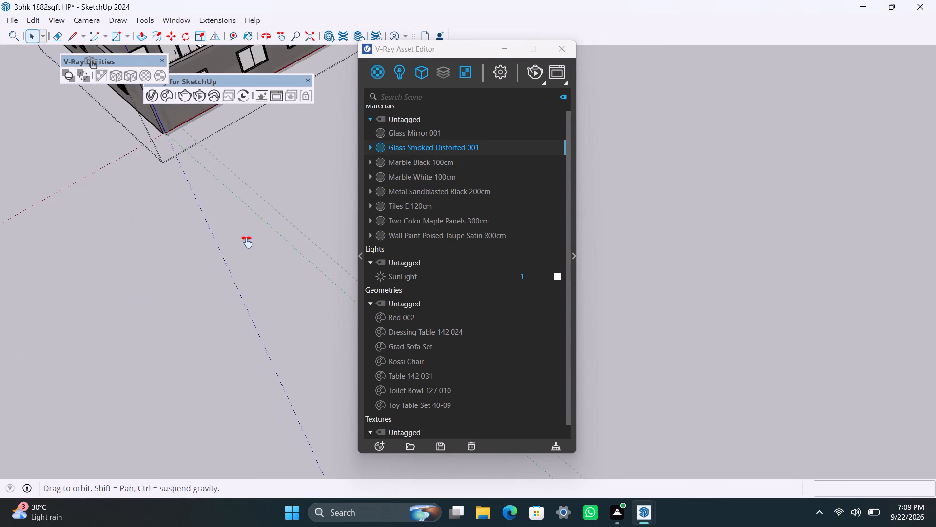
middle_click_drag(247, 242, 287, 435, "shift")
scroll(242, 368, "up", 13)
middle_click_drag(239, 301, 197, 227)
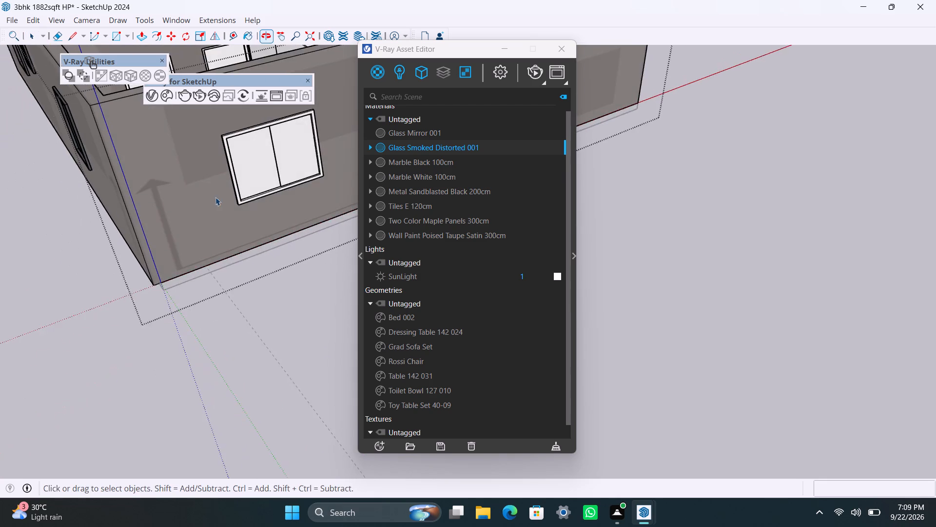
scroll(215, 196, "up", 3)
middle_click_drag(223, 203, 220, 270)
scroll(234, 252, "up", 8)
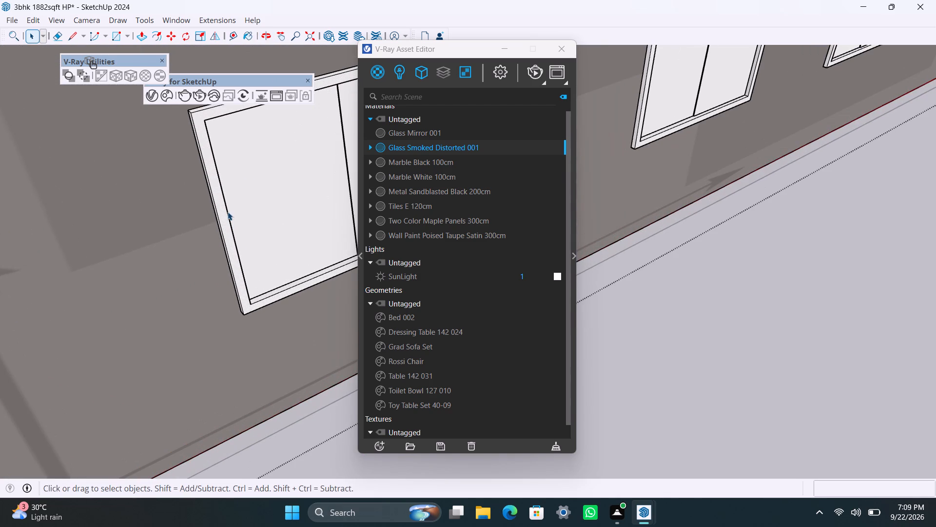
triple_click(214, 184)
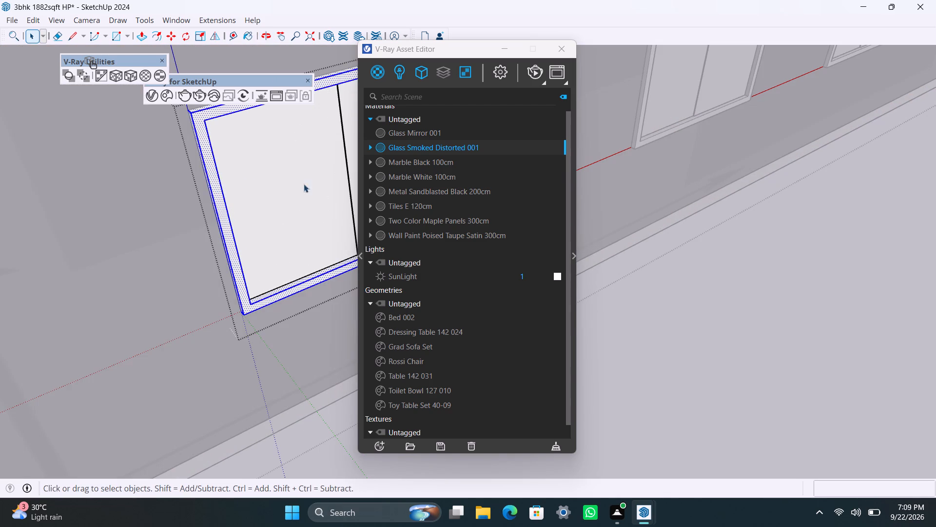
left_click(424, 192)
right_click(424, 193)
left_click(451, 215)
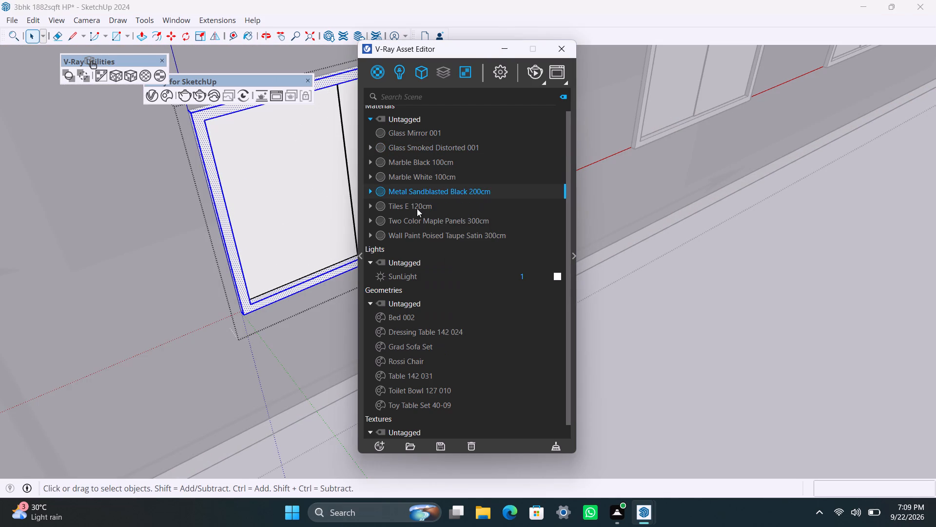
left_click(133, 75)
Select both panes of this corner window, apply Glass Smoked Distorted 001 to them and exit its editing mode.
left_click(248, 176)
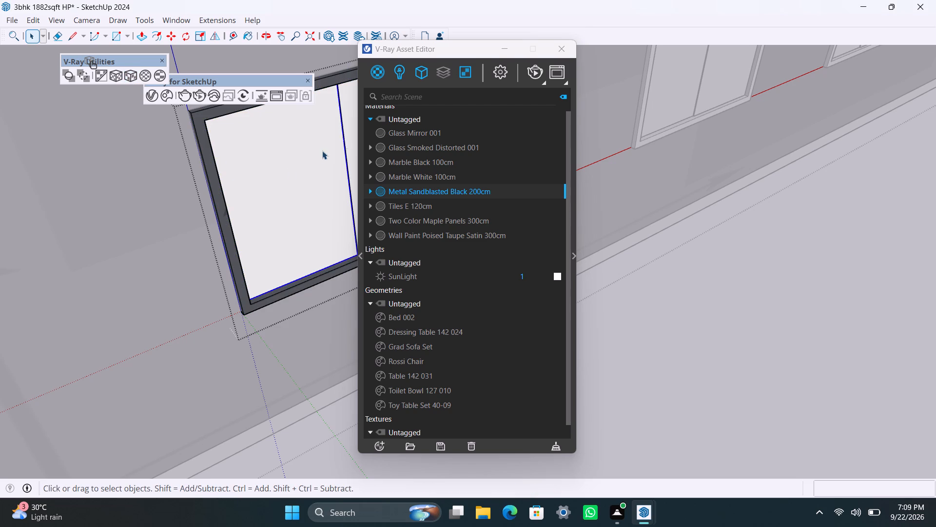
left_click(350, 130, "shift")
right_click(411, 149)
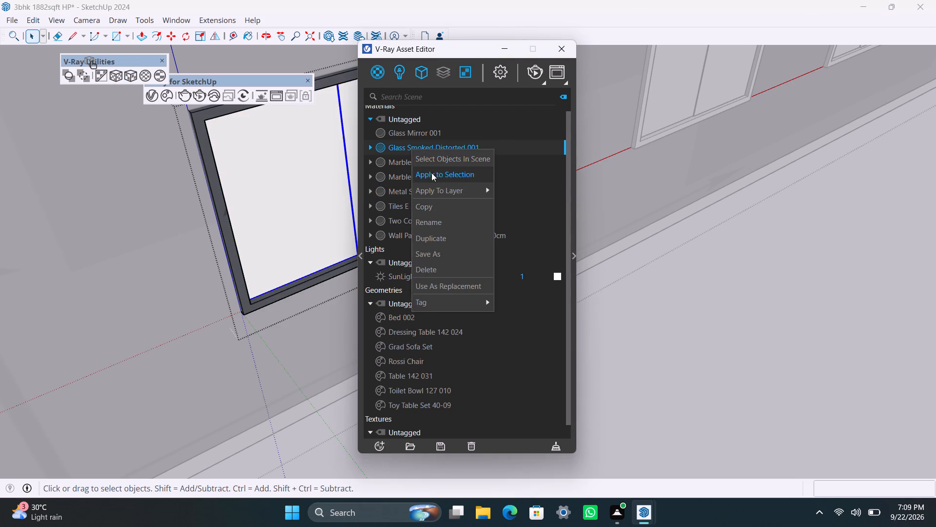
left_click(432, 173)
scroll(263, 272, "down", 20)
scroll(263, 272, "down", 7)
middle_click_drag(255, 329, 175, 365, "shift")
left_click(245, 399)
Open the middle window of the same wall and apply Metal Sandblasted Black 200cm with fitted tri-planar projection to its frame.
scroll(239, 369, "up", 7)
middle_click_drag(233, 310, 182, 278)
scroll(201, 239, "up", 4)
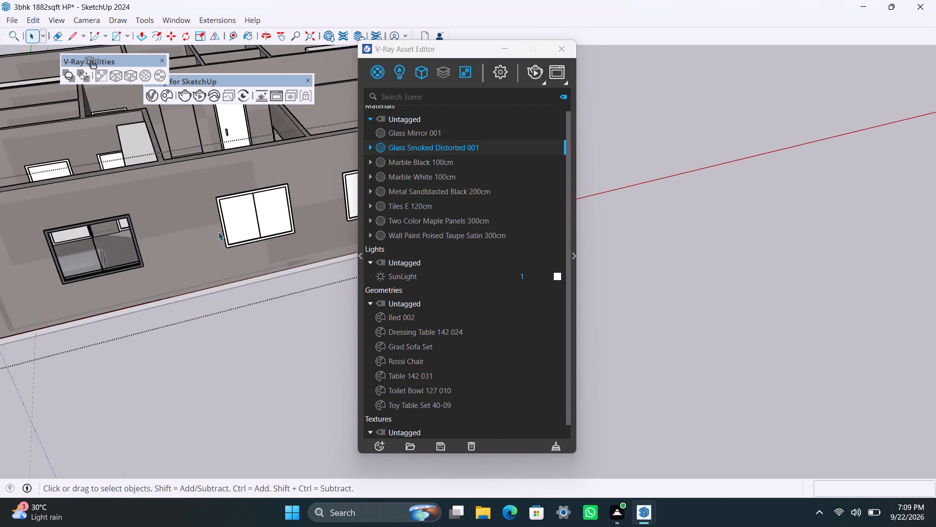
scroll(218, 232, "up", 9)
triple_click(225, 223)
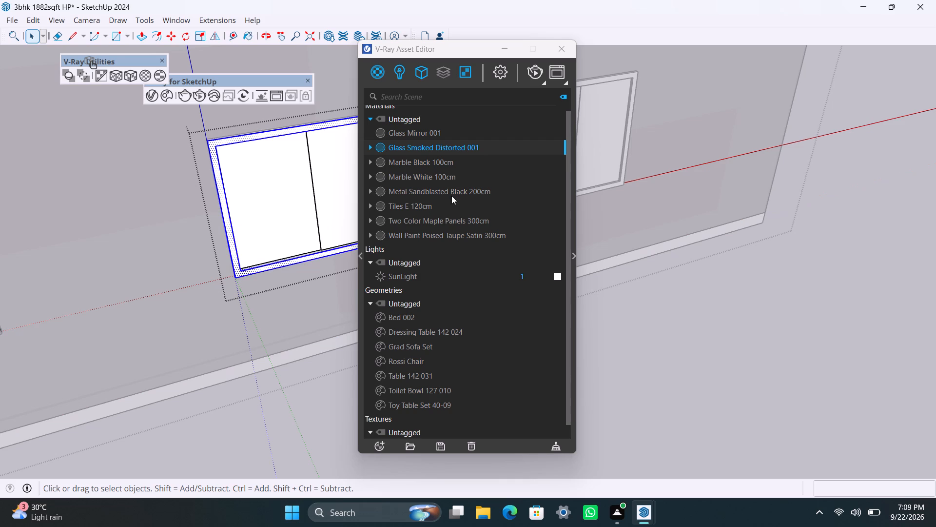
left_click(430, 196)
right_click(430, 196)
left_click(475, 219)
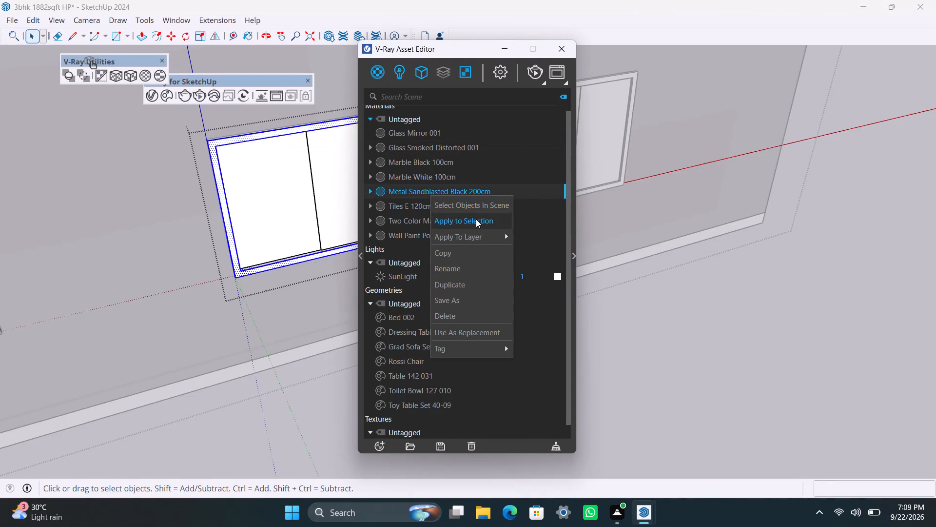
left_click_drag(133, 75, 133, 81)
Select both panes of the middle window, apply Glass Smoked Distorted 001 to them and exit its editing mode.
left_click(296, 192)
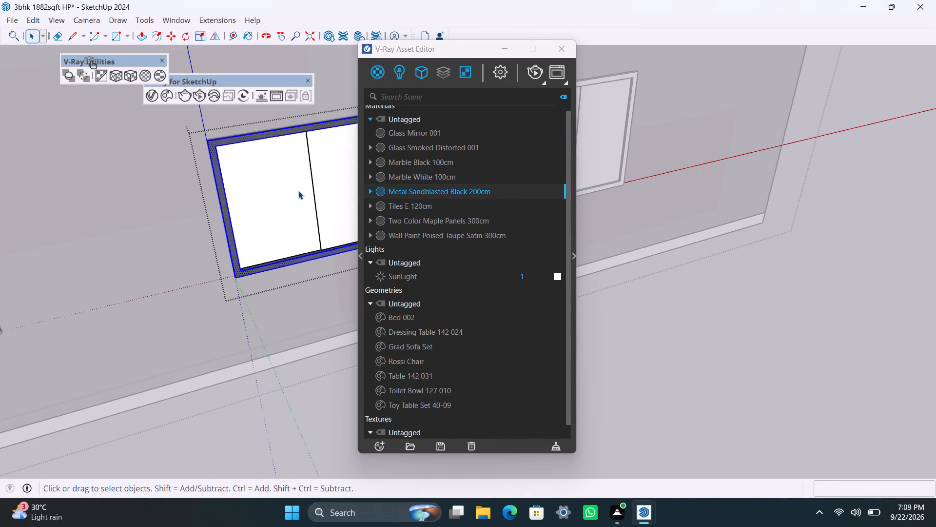
left_click(327, 181)
left_click(302, 182)
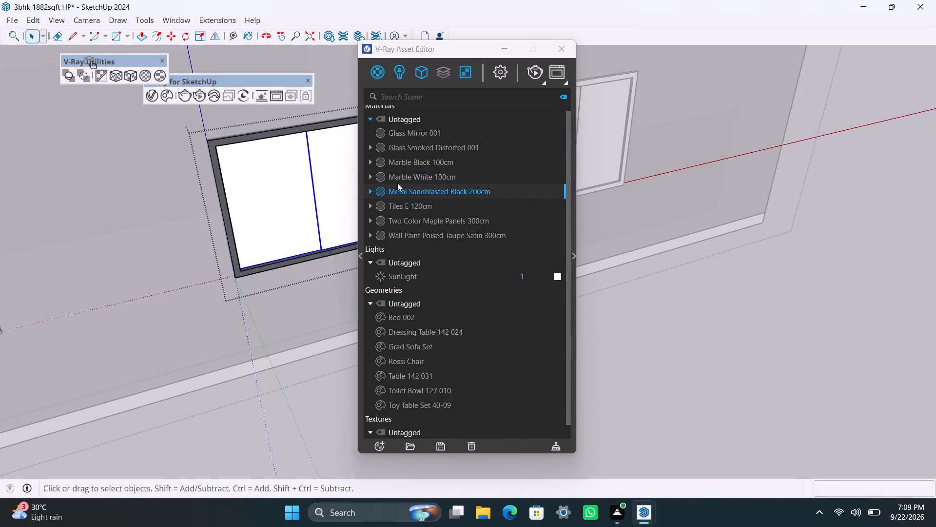
left_click(409, 149)
right_click(409, 149)
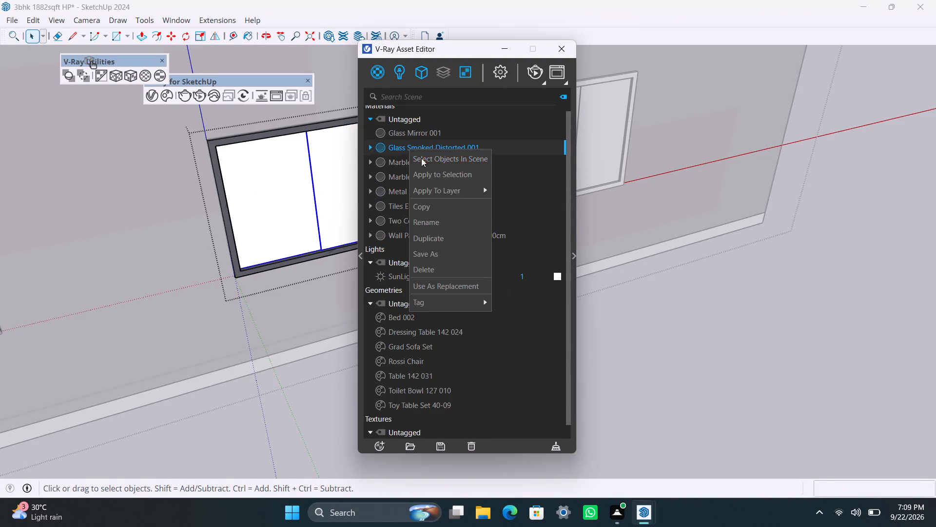
left_click(445, 173)
scroll(296, 263, "down", 19)
middle_click_drag(291, 313, 142, 361, "shift")
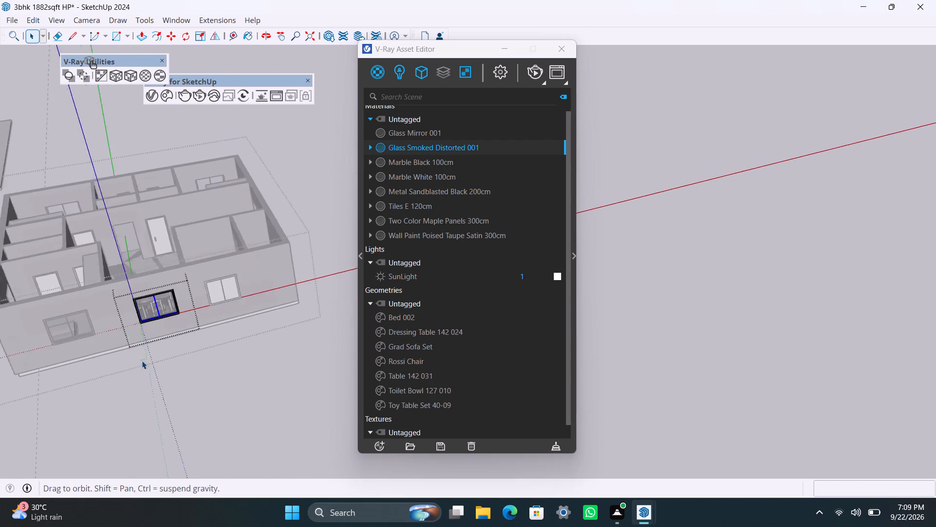
left_click(170, 399)
Open the third and last window of this wall and apply Metal Sandblasted Black 200cm with fitted tri-planar projection to its frame.
scroll(209, 331, "up", 19)
triple_click(169, 290)
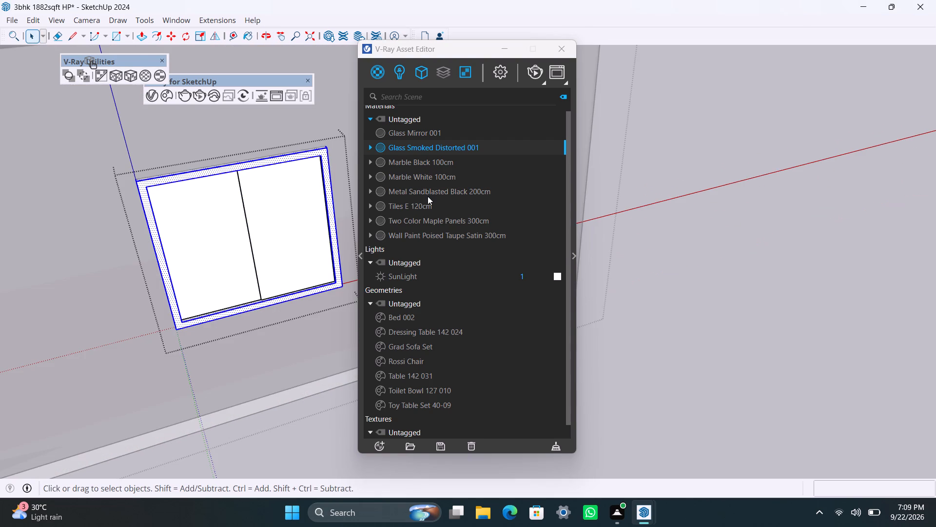
left_click(428, 196)
right_click_drag(428, 197, 430, 202)
left_click(449, 227)
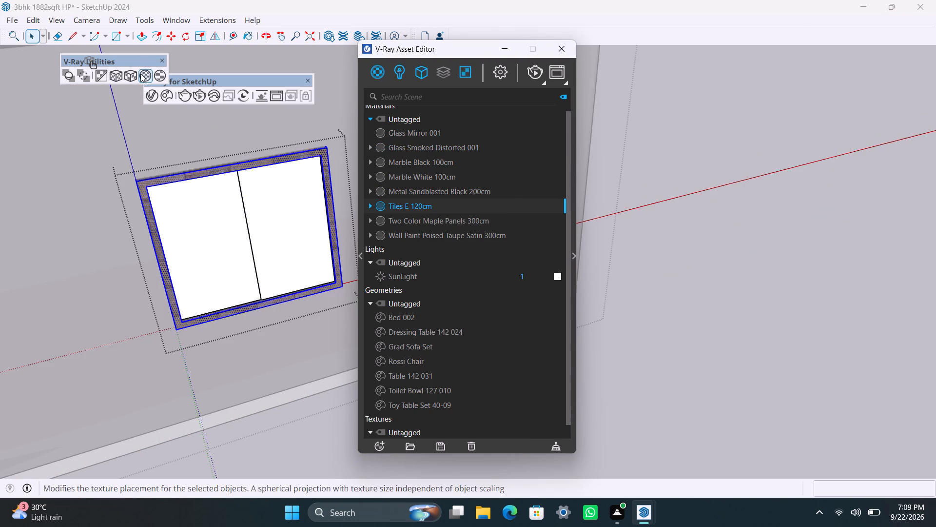
left_click(134, 74)
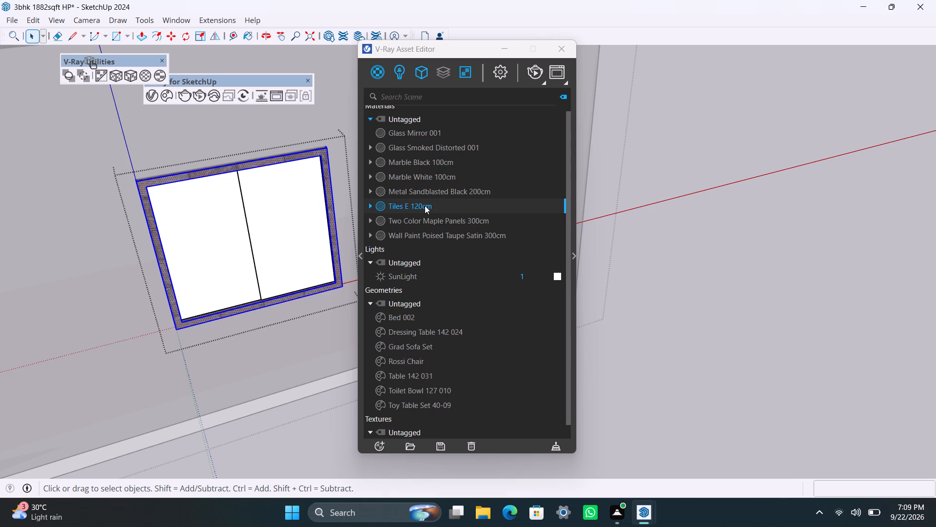
left_click(425, 195)
right_click(425, 195)
left_click(454, 214)
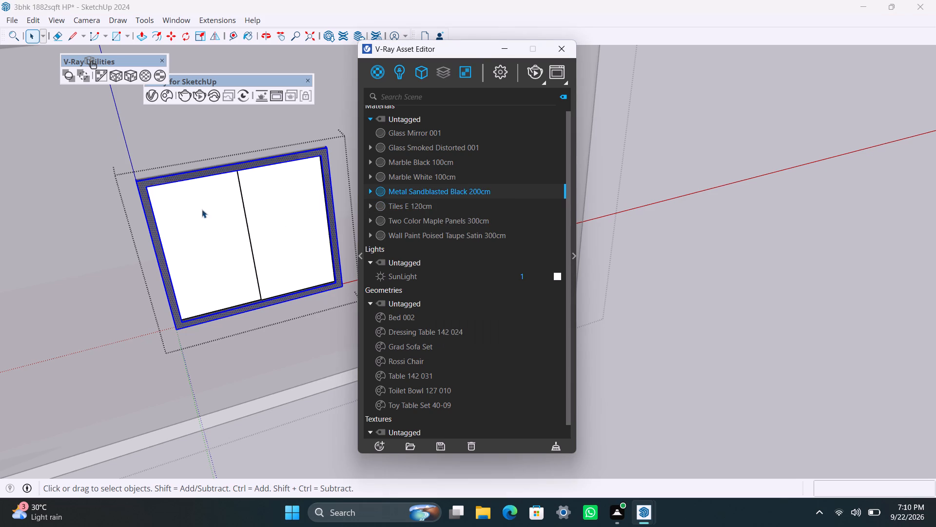
Select both panes of the third window, apply Glass Smoked Distorted 001 to them and exit its editing mode.
left_click(197, 216)
left_click(290, 217, "shift")
left_click(426, 151)
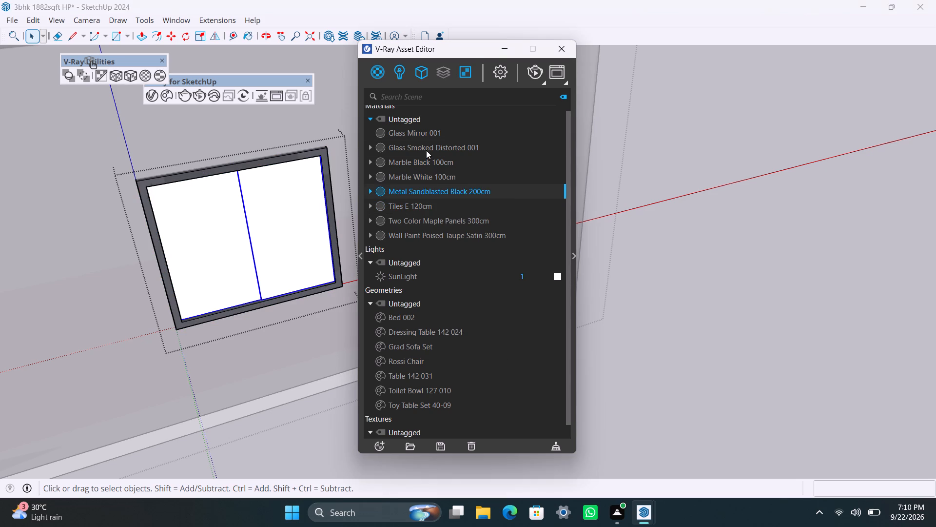
right_click(426, 150)
left_click(451, 172)
scroll(320, 260, "down", 18)
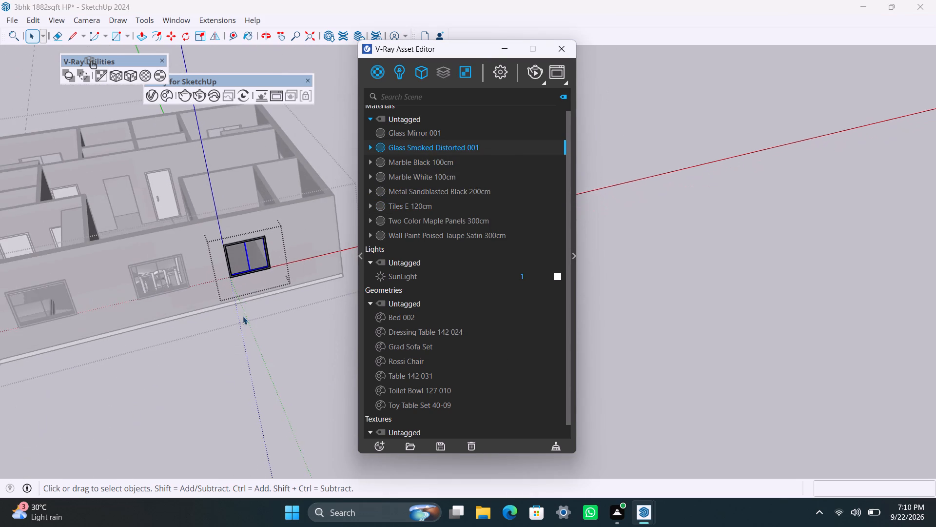
middle_click_drag(244, 317, 4, 378)
scroll(178, 270, "down", 6)
middle_click_drag(226, 273, 177, 287)
scroll(189, 263, "down", 5)
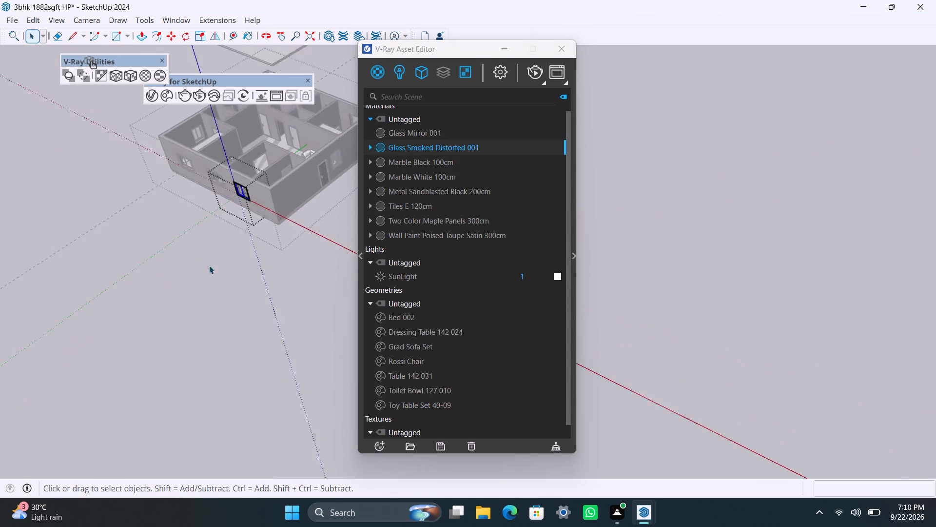
middle_click_drag(309, 256, 222, 311, "shift")
left_click(262, 277)
Save the house model with the finished window materials.
scroll(251, 280, "up", 9)
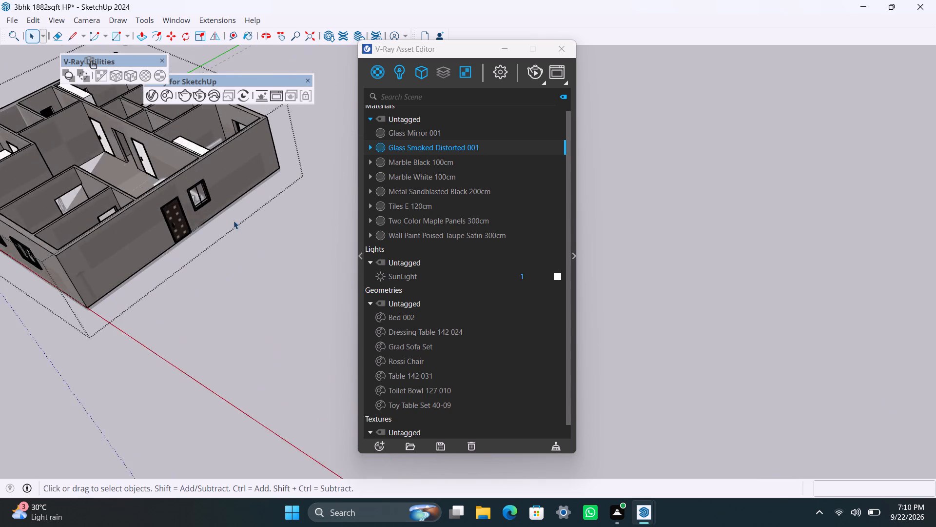
scroll(224, 226, "up", 5)
middle_click_drag(177, 271, 334, 320, "shift")
scroll(213, 277, "up", 3)
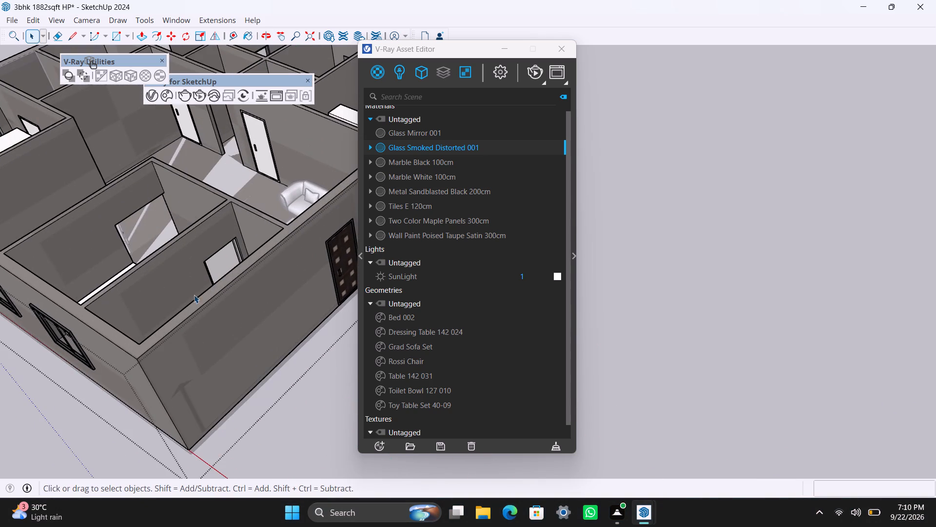
middle_click_drag(219, 316, 267, 337)
key("ctrl+s")
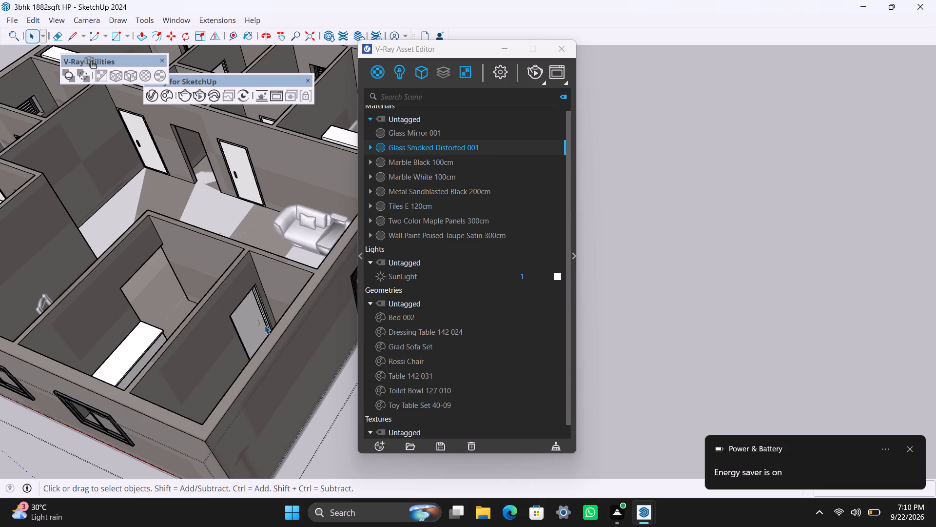
Apply Marble Black 100cm to the white counter top in the room beside the dining table.
scroll(176, 308, "down", 12)
scroll(164, 326, "up", 4)
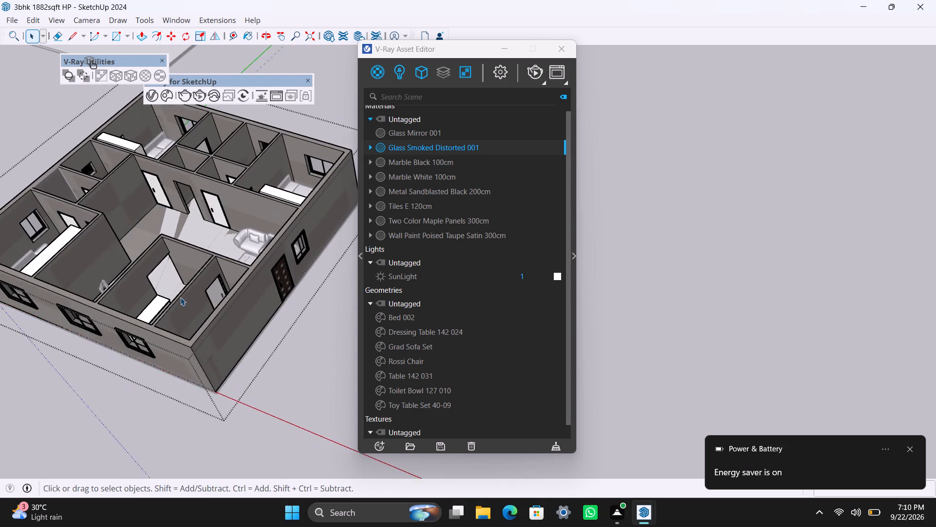
scroll(180, 297, "up", 3)
middle_click_drag(178, 315, 322, 354, "shift")
scroll(316, 351, "up", 6)
middle_click_drag(273, 347, 279, 353)
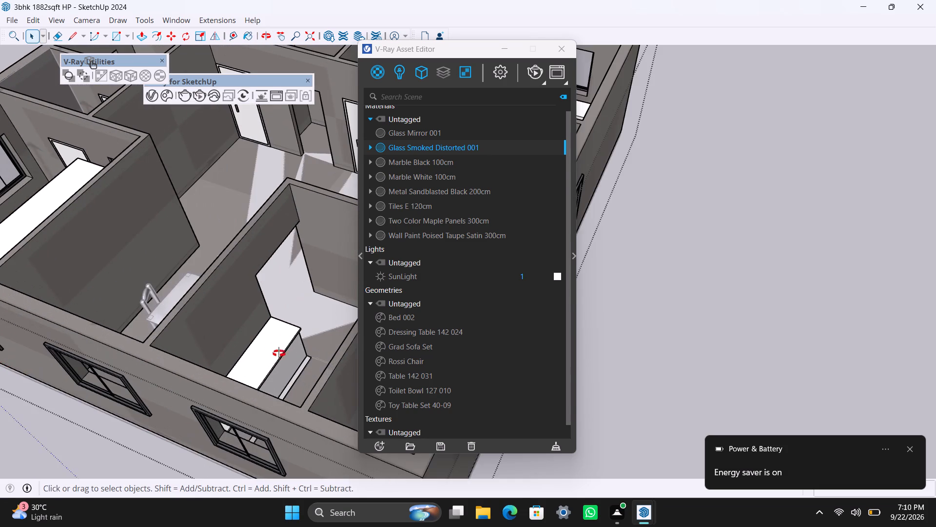
middle_click_drag(279, 353, 322, 380)
scroll(305, 392, "up", 3)
left_click(305, 396)
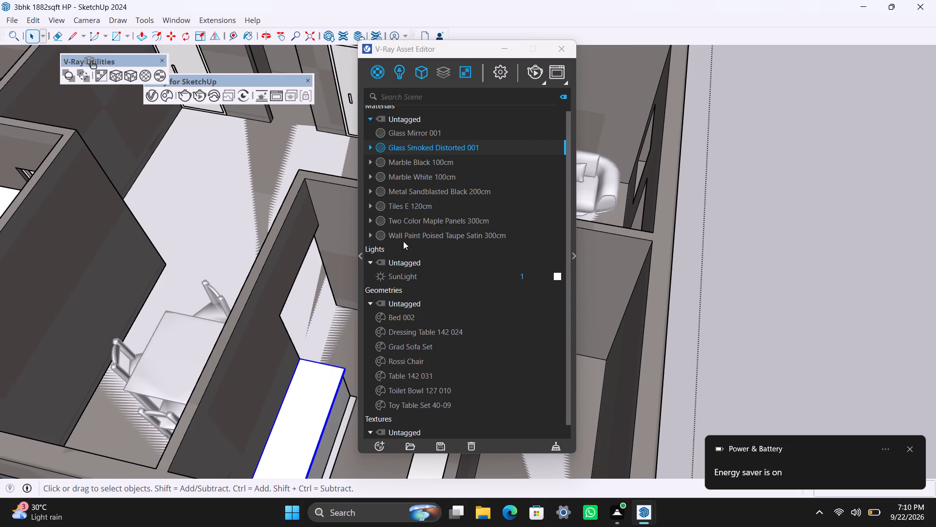
left_click(413, 166)
right_click(413, 166)
left_click(453, 188)
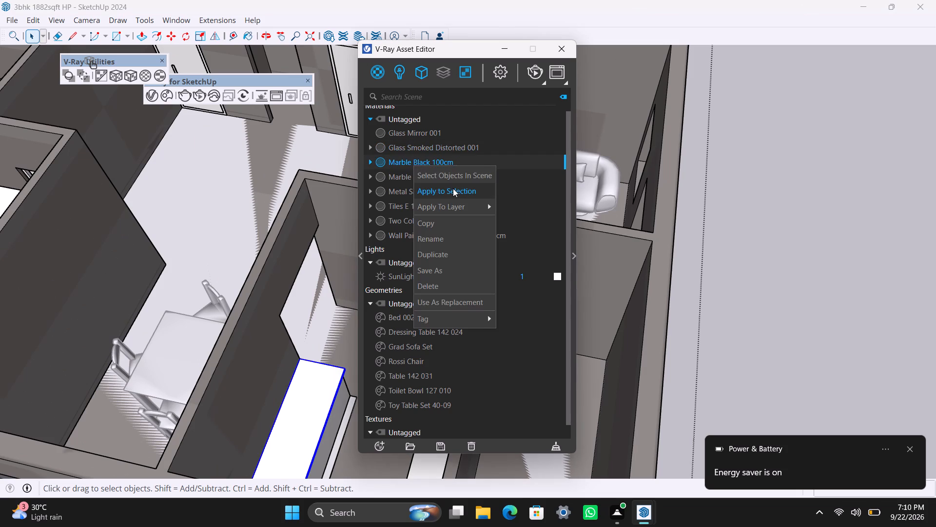
Apply Marble Black 100cm to the opposite white counter top in the same room and clear the selection.
scroll(251, 325, "down", 8)
middle_click_drag(269, 336, 339, 368)
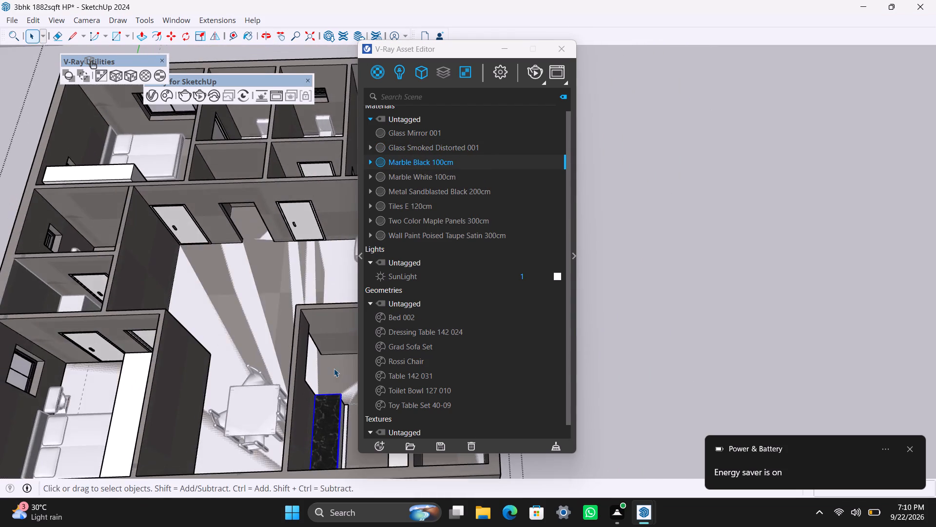
scroll(331, 367, "up", 1)
middle_click_drag(282, 354, 243, 239, "shift")
scroll(246, 244, "up", 3)
middle_click_drag(332, 368, 365, 409)
scroll(312, 360, "up", 1)
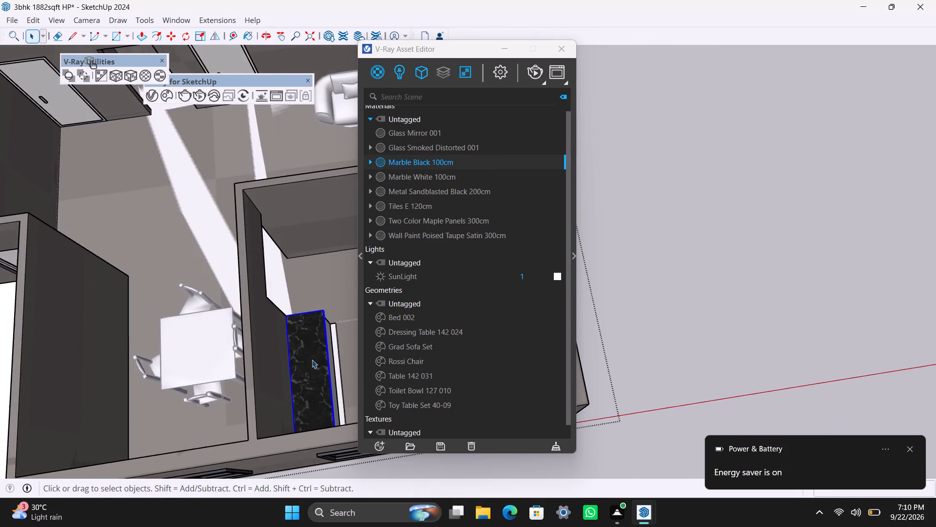
middle_click_drag(311, 359, 191, 252, "shift")
scroll(203, 245, "up", 2)
middle_click_drag(251, 278, 289, 314)
scroll(307, 291, "up", 2)
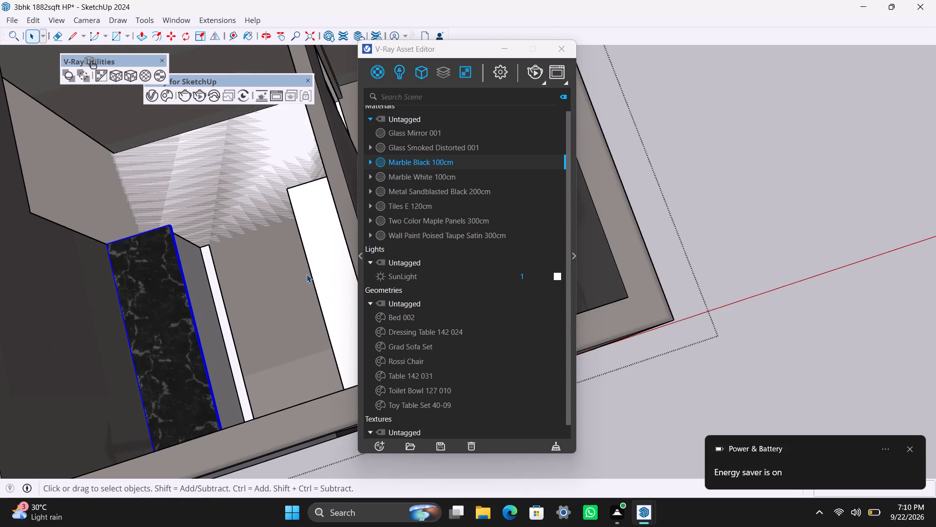
left_click(319, 249)
right_click(448, 161)
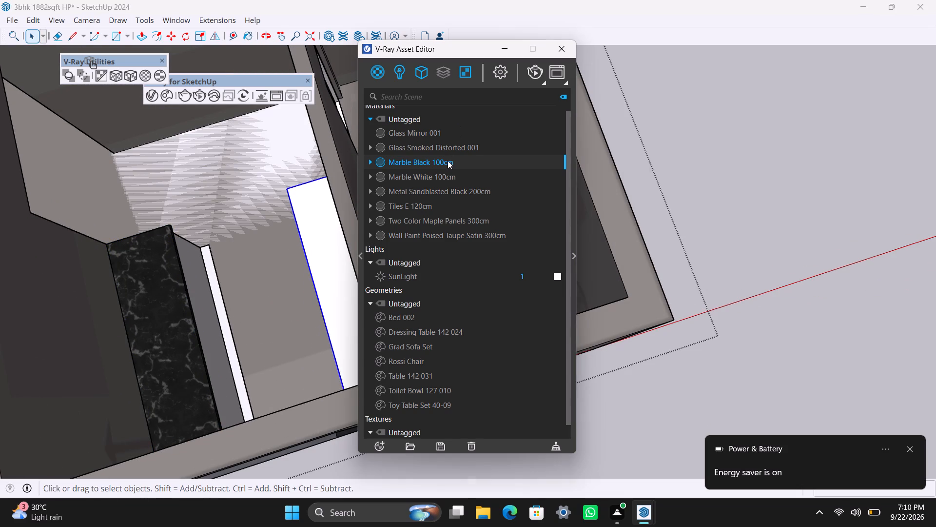
left_click(461, 188)
scroll(128, 197, "down", 15)
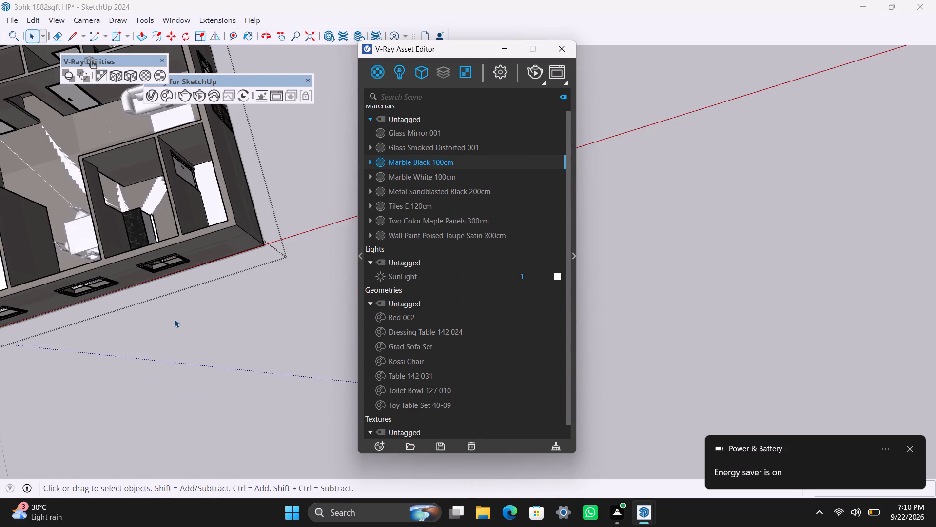
double_click(175, 328)
double_click(178, 328)
scroll(136, 235, "down", 4)
middle_click_drag(156, 249, 299, 323)
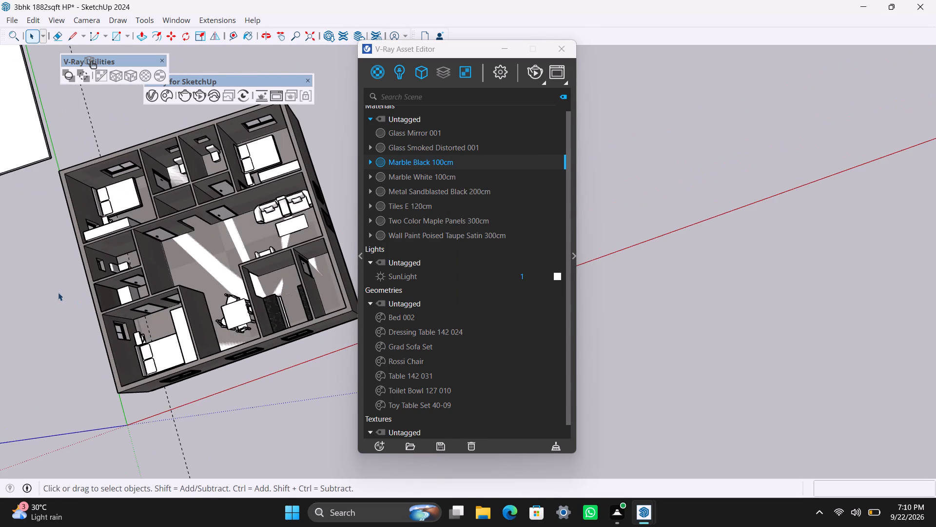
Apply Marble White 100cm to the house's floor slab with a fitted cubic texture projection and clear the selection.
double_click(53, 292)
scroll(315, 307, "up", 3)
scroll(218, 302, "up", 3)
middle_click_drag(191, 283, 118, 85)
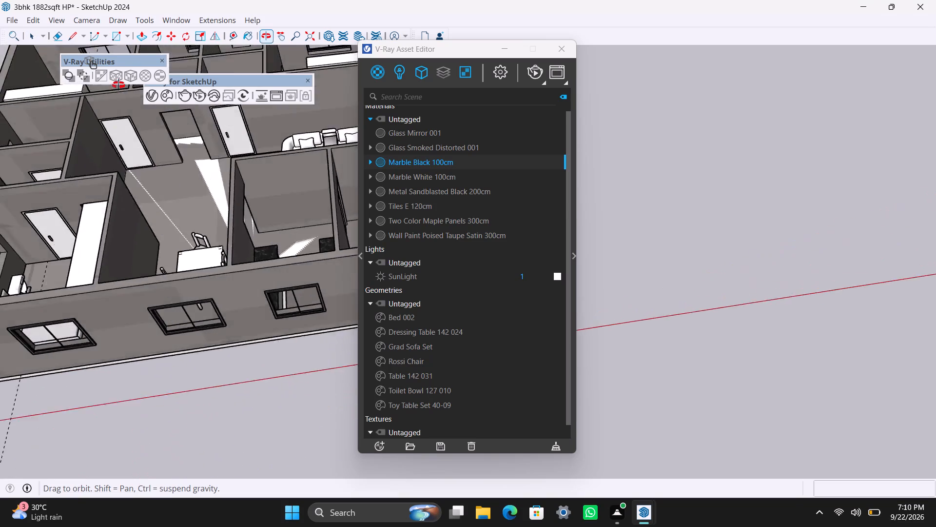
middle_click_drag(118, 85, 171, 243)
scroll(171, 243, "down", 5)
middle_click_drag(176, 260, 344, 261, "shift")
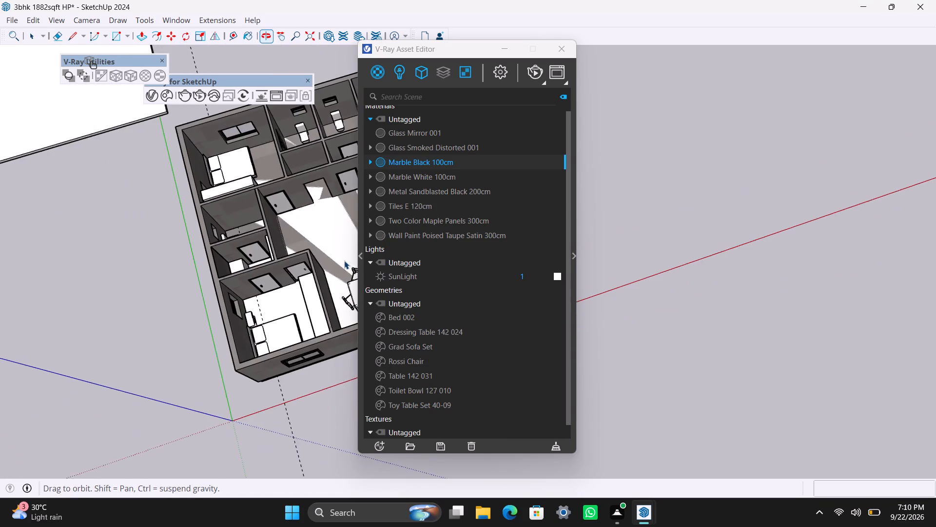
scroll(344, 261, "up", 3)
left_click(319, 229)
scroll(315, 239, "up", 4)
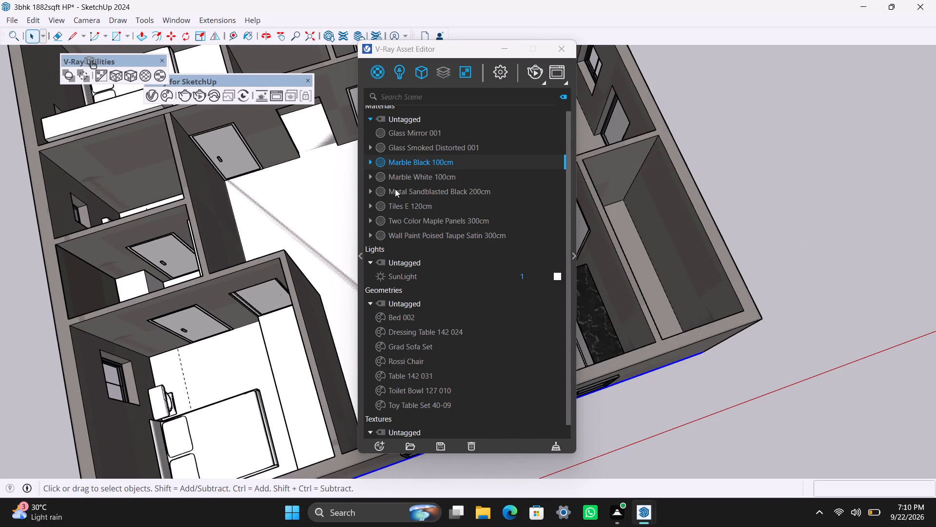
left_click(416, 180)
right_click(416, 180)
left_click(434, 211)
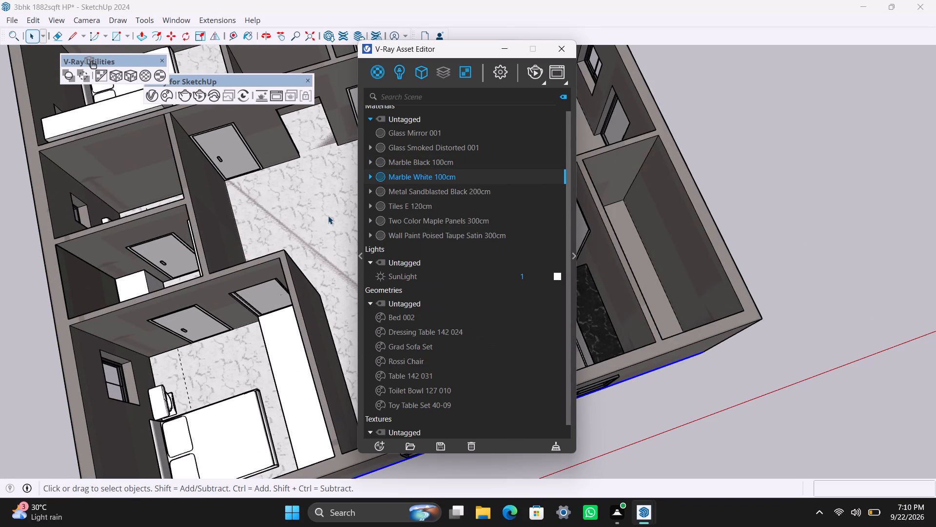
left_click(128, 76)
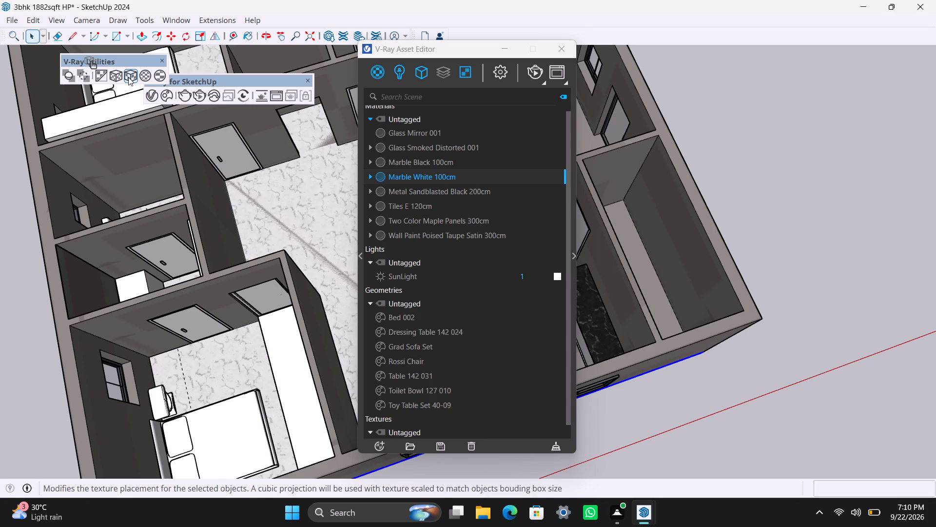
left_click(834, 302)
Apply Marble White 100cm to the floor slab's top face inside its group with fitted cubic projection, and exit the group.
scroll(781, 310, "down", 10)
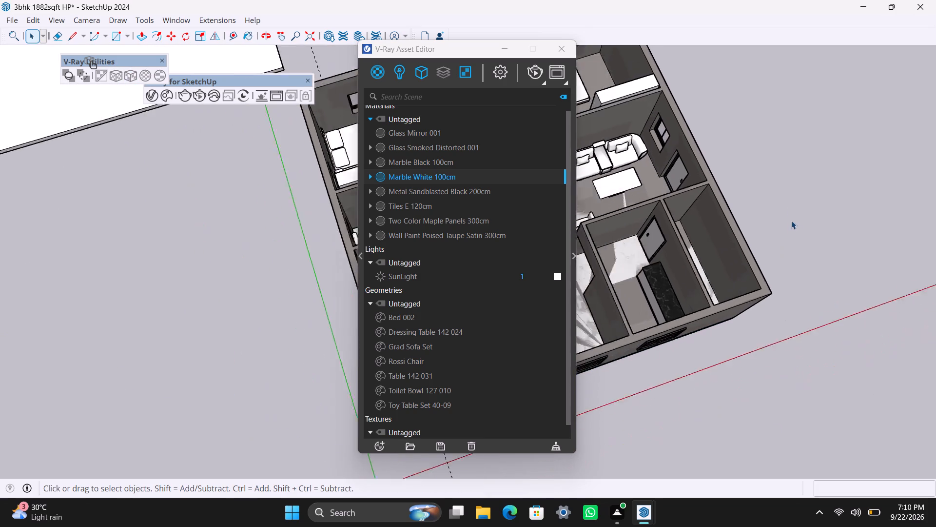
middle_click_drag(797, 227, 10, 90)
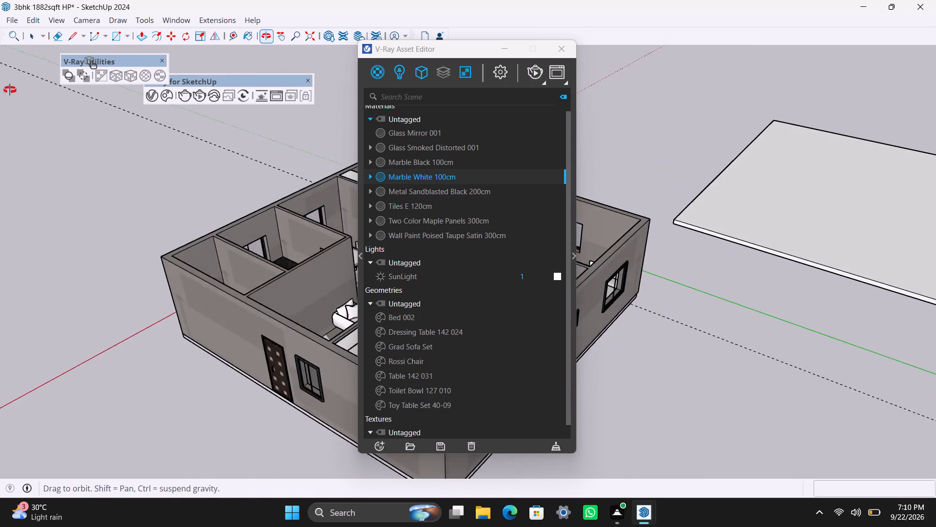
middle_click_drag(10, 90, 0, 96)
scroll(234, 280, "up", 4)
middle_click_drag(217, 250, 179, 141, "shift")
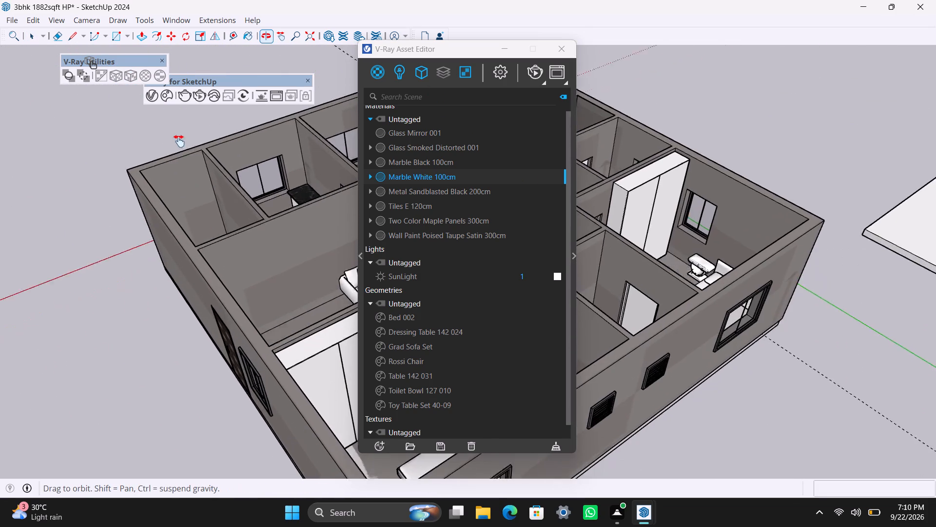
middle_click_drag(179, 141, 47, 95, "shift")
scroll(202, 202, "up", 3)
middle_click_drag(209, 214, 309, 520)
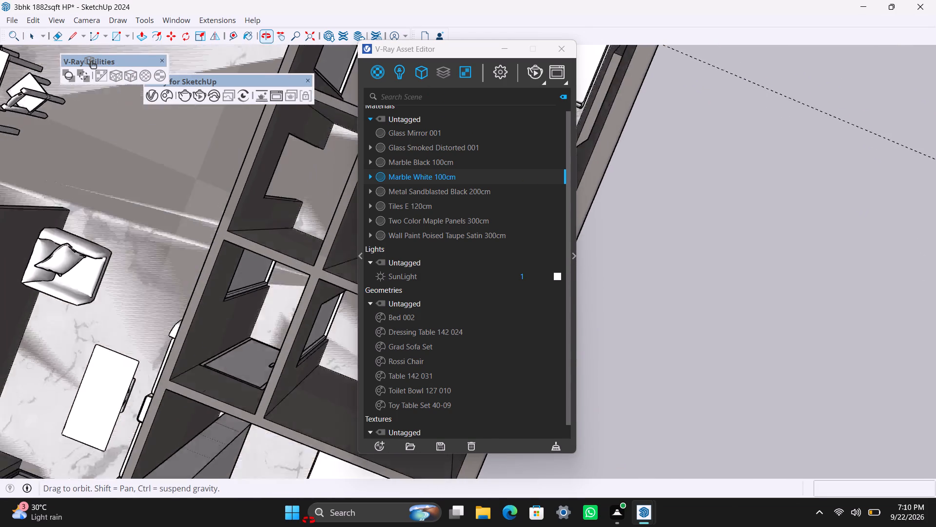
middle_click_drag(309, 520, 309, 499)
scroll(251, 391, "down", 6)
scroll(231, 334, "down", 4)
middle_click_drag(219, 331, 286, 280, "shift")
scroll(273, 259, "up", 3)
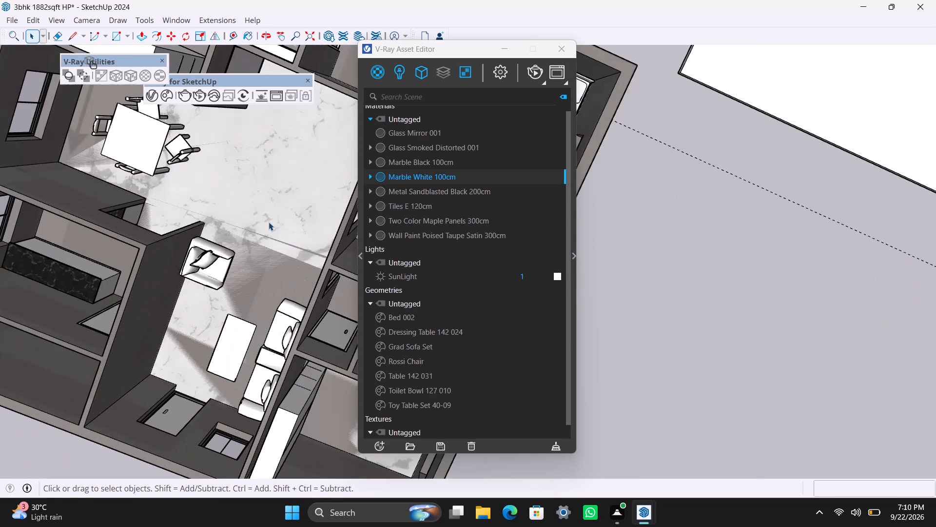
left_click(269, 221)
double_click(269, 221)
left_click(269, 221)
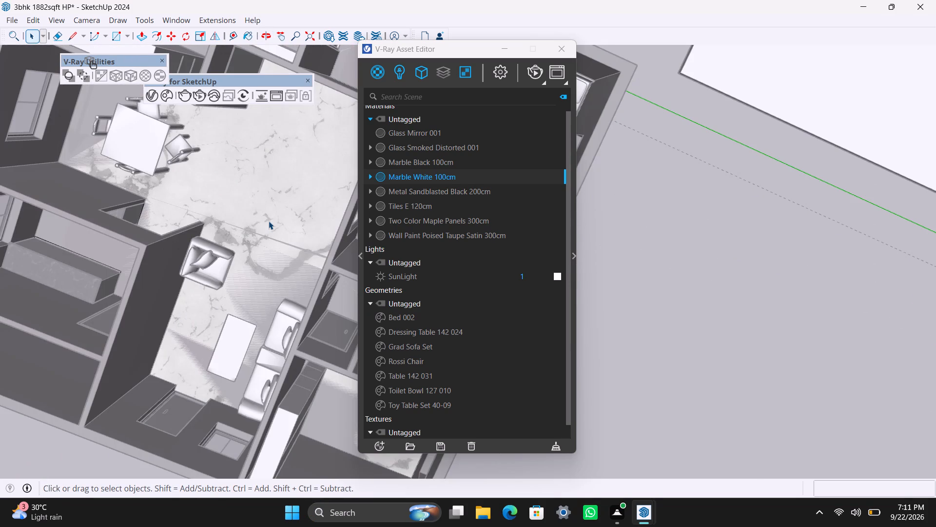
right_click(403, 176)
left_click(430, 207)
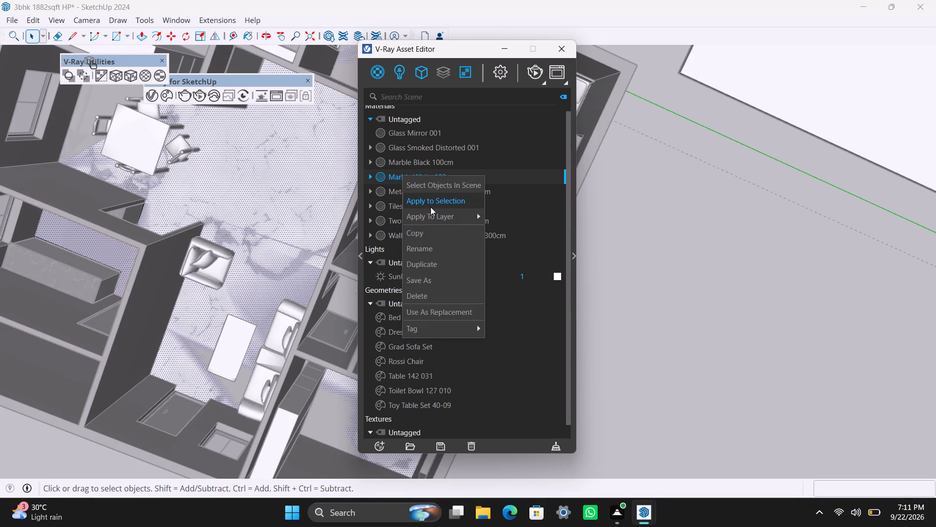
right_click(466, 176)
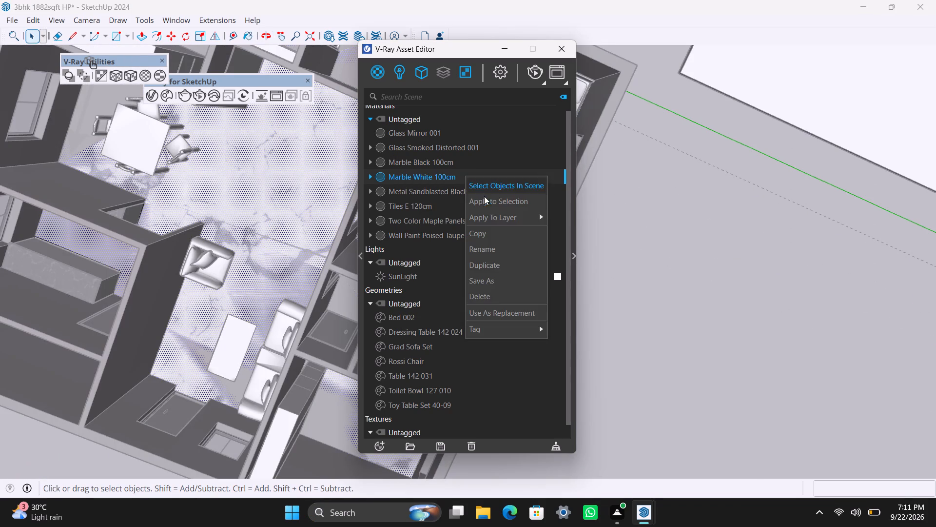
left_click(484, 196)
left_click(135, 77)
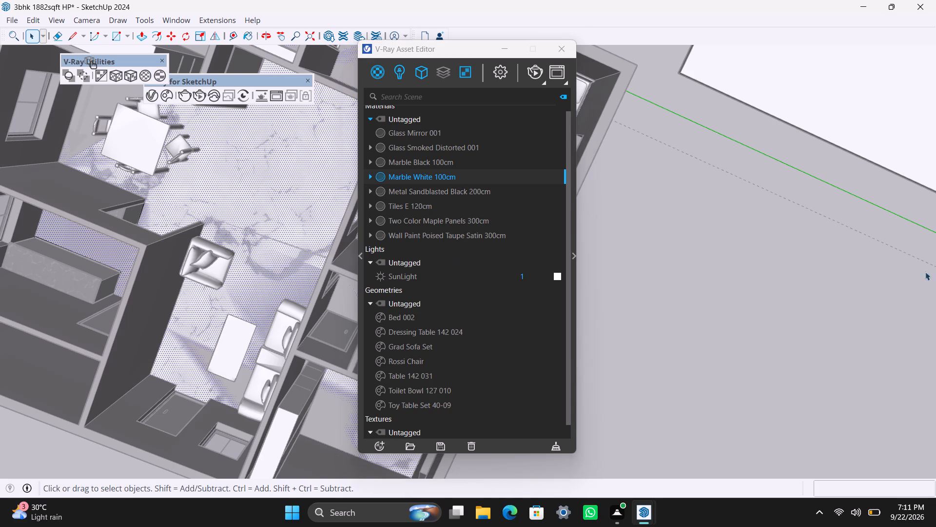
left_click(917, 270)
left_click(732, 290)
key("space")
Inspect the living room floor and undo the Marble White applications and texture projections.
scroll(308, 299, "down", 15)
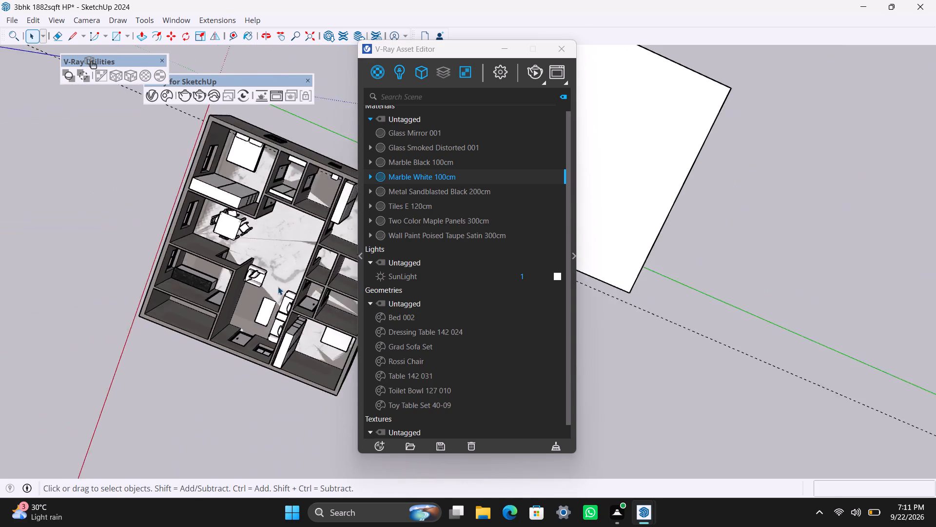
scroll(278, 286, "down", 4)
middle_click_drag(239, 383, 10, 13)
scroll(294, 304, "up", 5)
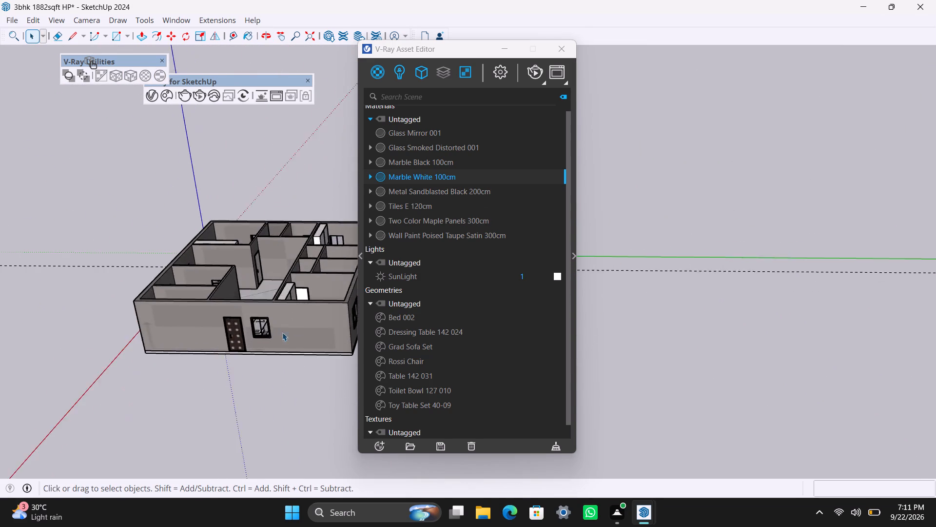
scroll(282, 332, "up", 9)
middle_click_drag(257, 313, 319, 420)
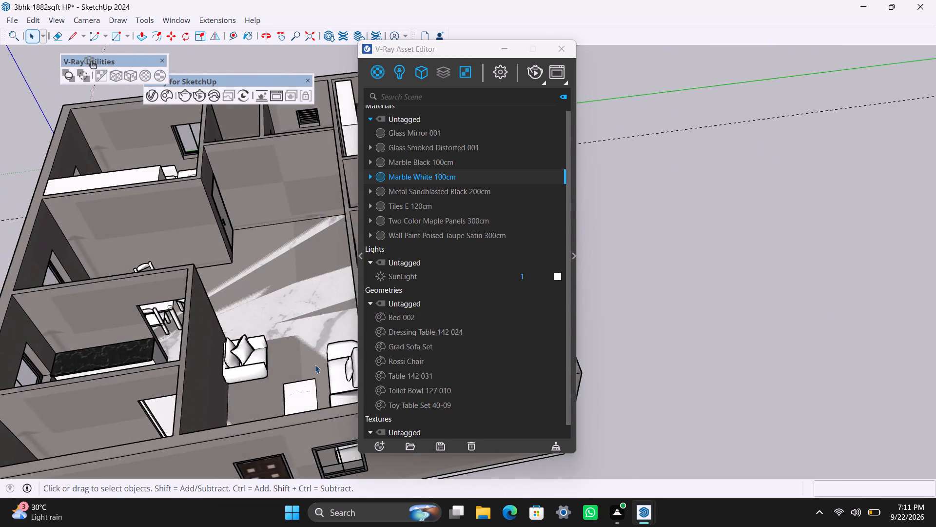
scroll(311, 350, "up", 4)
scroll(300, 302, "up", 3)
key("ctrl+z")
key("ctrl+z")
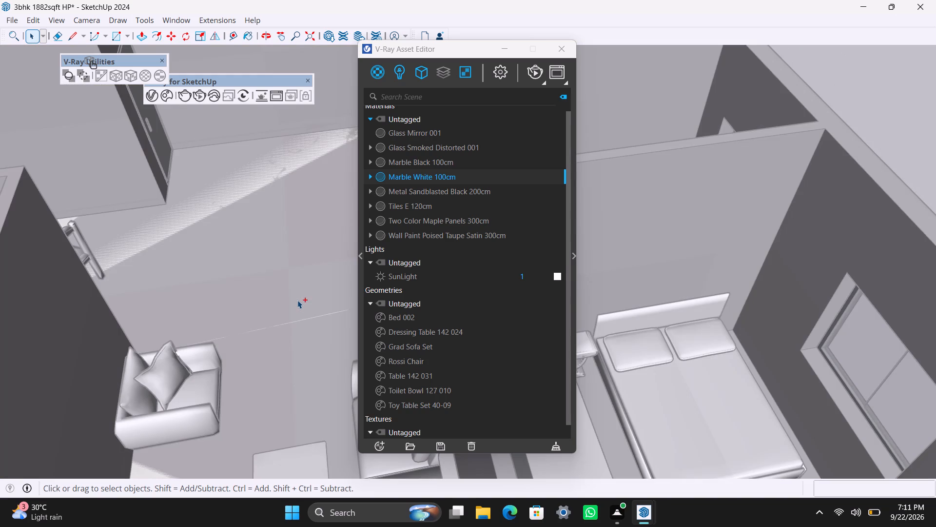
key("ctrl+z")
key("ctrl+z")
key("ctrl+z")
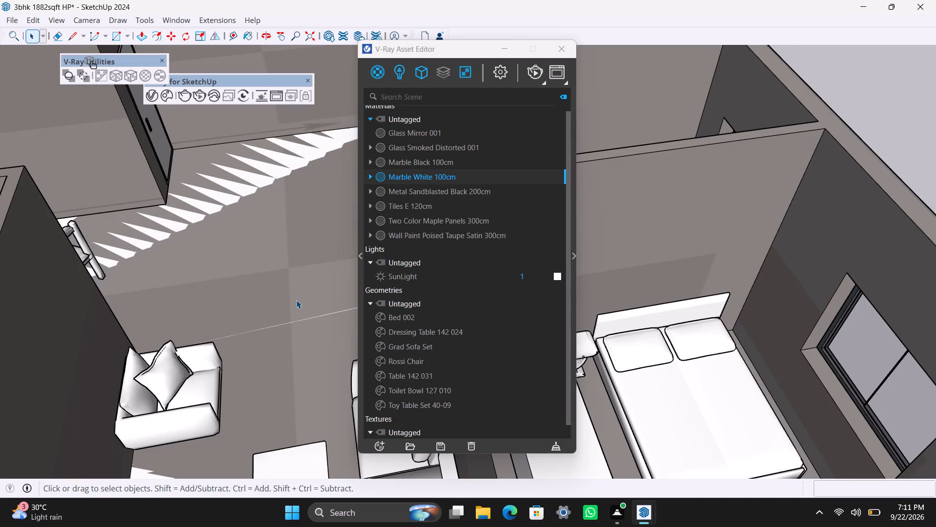
Open the white floor slab for editing, delete its top face that overlaps the walls' floor, and exit the group.
key("space")
scroll(277, 261, "down", 20)
scroll(277, 261, "down", 3)
left_click(278, 328)
scroll(260, 262, "up", 3)
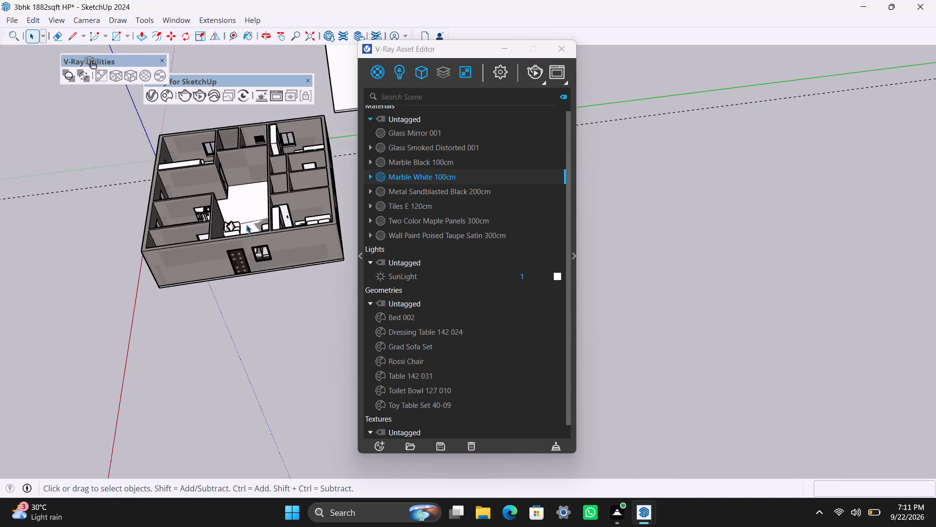
scroll(246, 224, "up", 2)
middle_click_drag(246, 231, 226, 394)
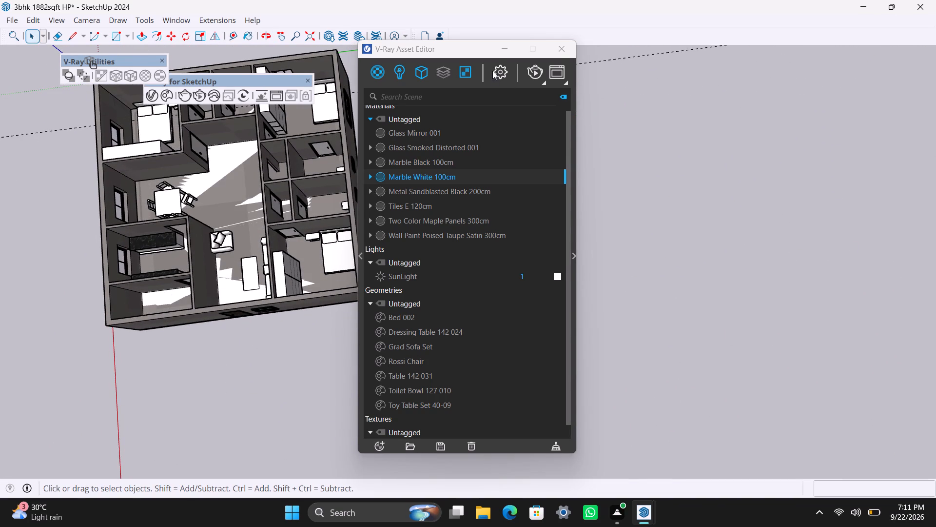
left_click(494, 46)
scroll(482, 257, "up", 3)
middle_click_drag(408, 307, 689, 349)
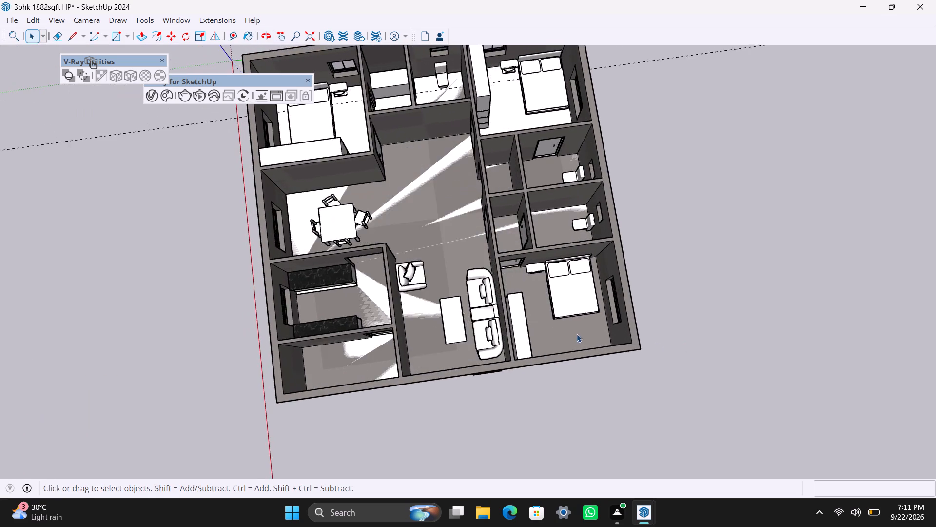
scroll(569, 331, "up", 4)
middle_click_drag(427, 356, 0, 205)
scroll(439, 315, "up", 3)
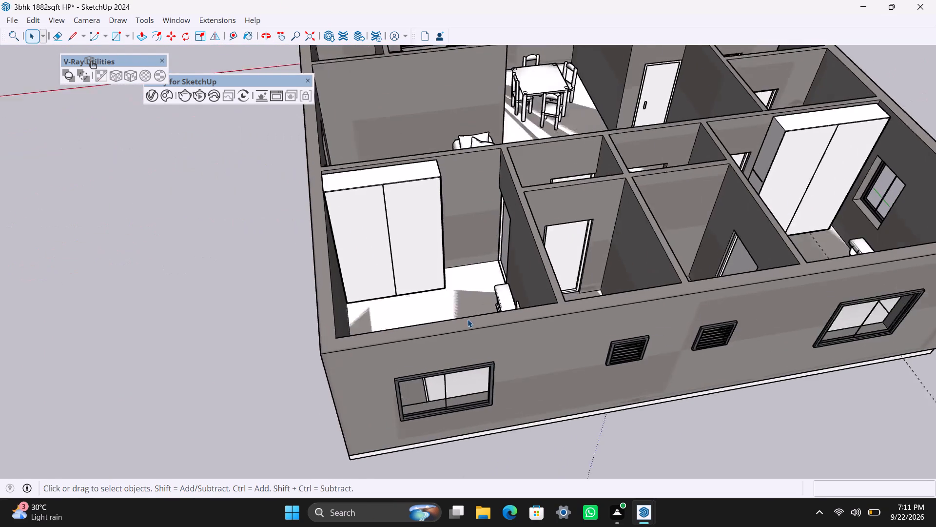
scroll(441, 318, "up", 3)
middle_click_drag(465, 307, 324, 446)
left_click(459, 311)
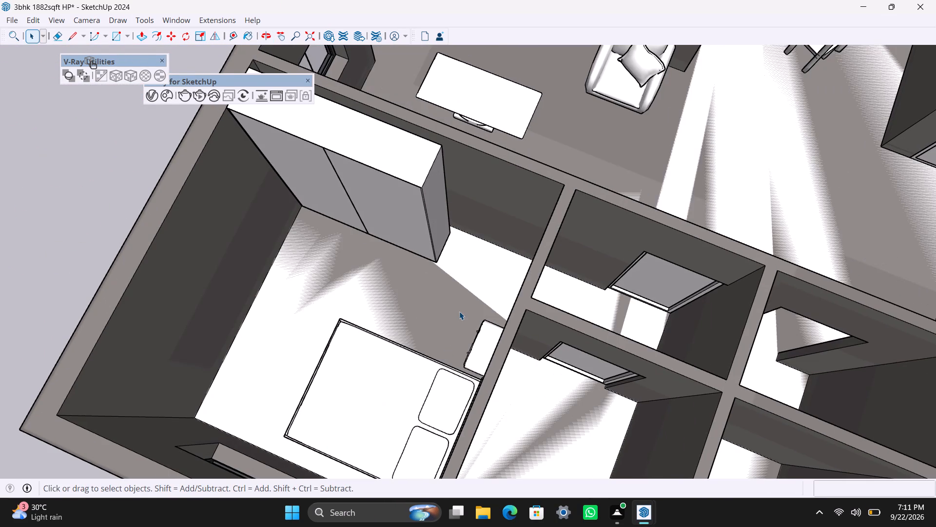
double_click(453, 311)
scroll(449, 310, "up", 1)
left_click(448, 309)
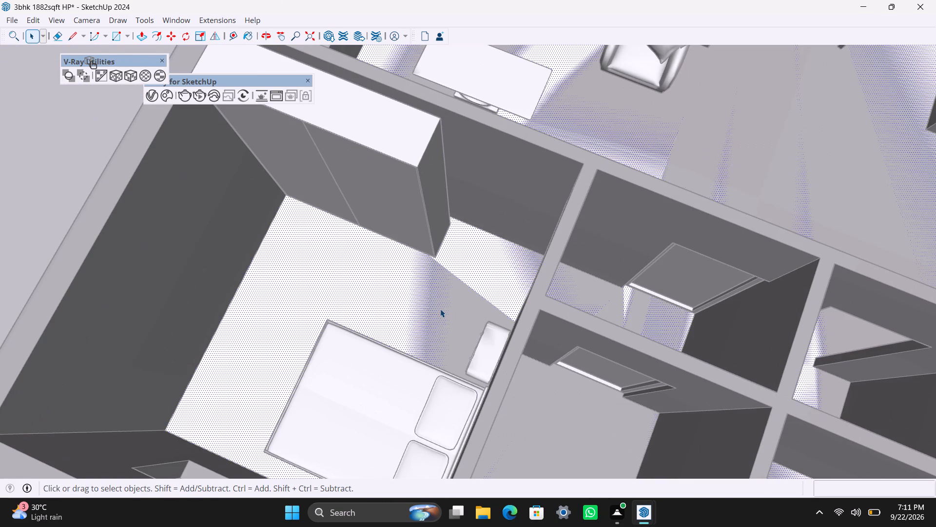
key("Delete")
scroll(424, 322, "down", 11)
left_click(194, 275)
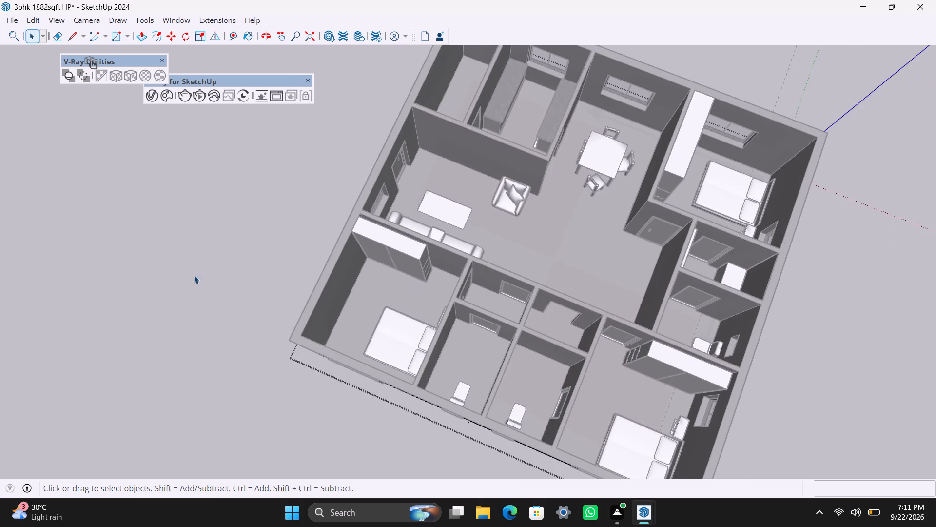
Examine the walls group and the floor slab from above and outside to check their faces.
left_click(601, 228)
scroll(532, 365, "up", 3)
middle_click_drag(503, 401, 610, 0)
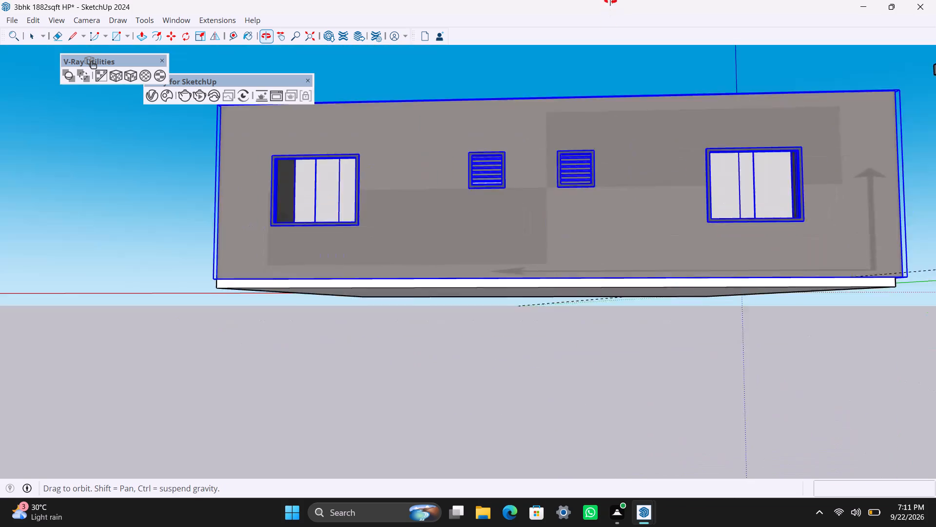
middle_click_drag(610, 0, 618, 339)
scroll(568, 215, "up", 2)
middle_click_drag(549, 233, 581, 326)
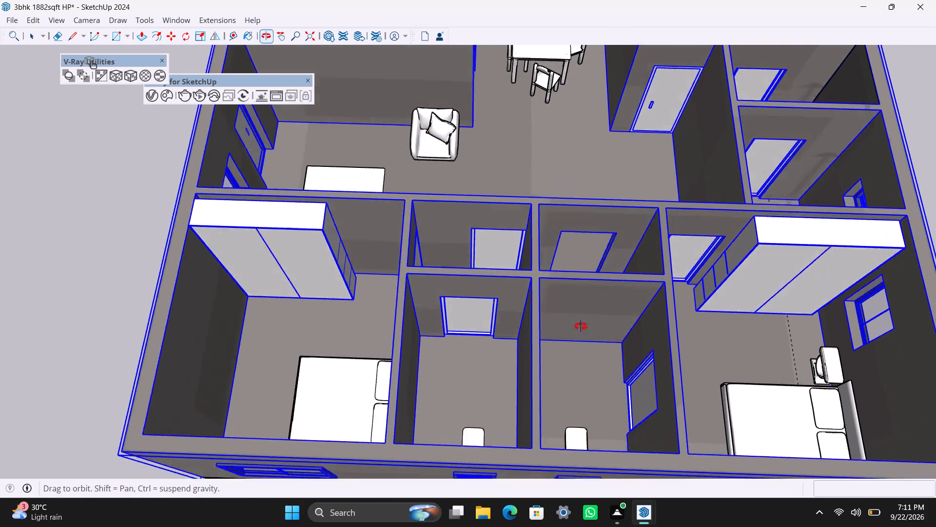
middle_click_drag(581, 326, 581, 329)
triple_click(530, 182)
scroll(530, 181, "down", 4)
middle_click_drag(498, 136, 486, 40)
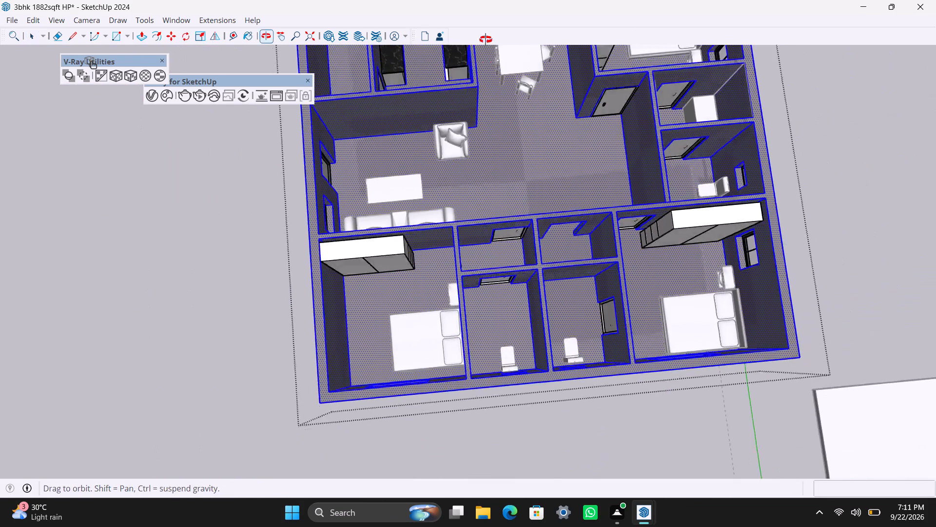
middle_click_drag(486, 40, 464, 0)
scroll(508, 399, "up", 3)
middle_click_drag(506, 373, 488, 114)
left_click(499, 363)
scroll(514, 298, "up", 3)
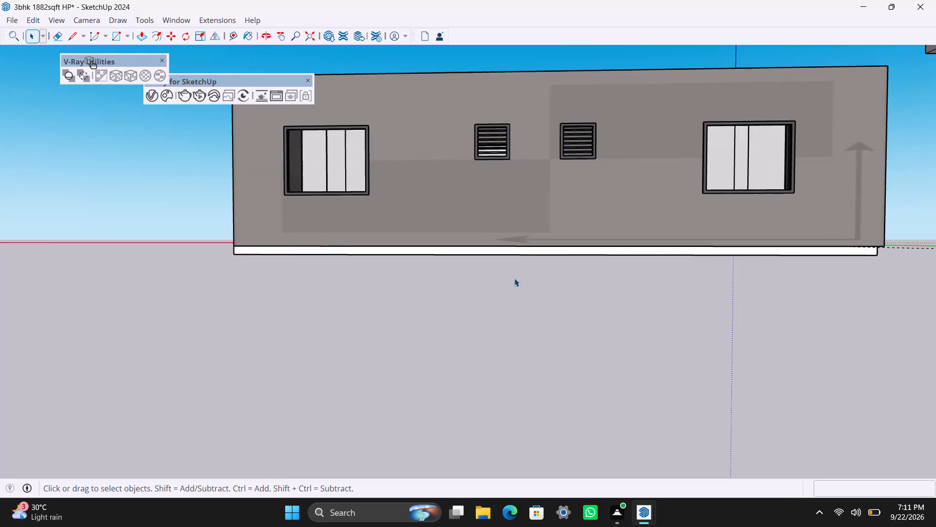
left_click(515, 235)
scroll(499, 256, "down", 5)
middle_click_drag(523, 245, 521, 386)
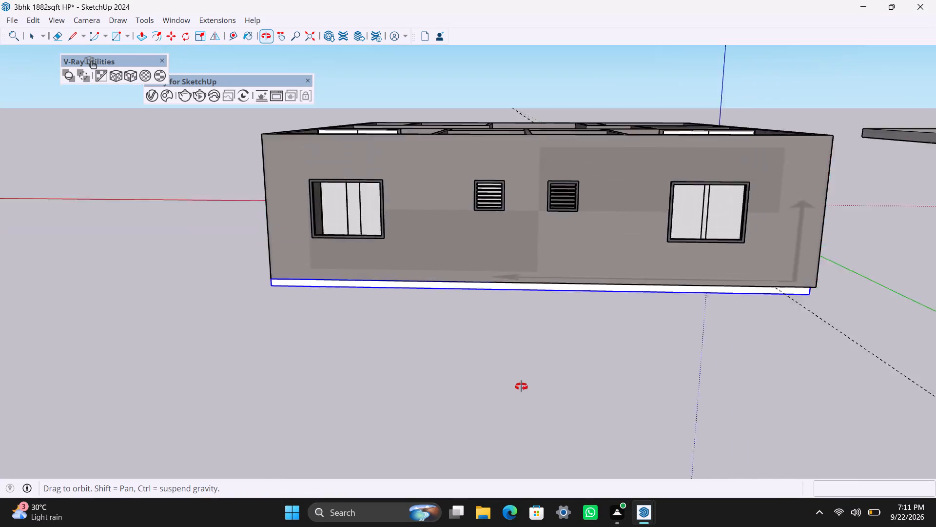
middle_click_drag(521, 386, 524, 525)
scroll(516, 382, "up", 2)
scroll(521, 294, "down", 4)
middle_click_drag(523, 292, 536, 477)
scroll(522, 207, "up", 3)
Apply Marble White 100cm to the floor face inside the walls group with fitted cubic projection, and exit the group.
left_click(519, 162)
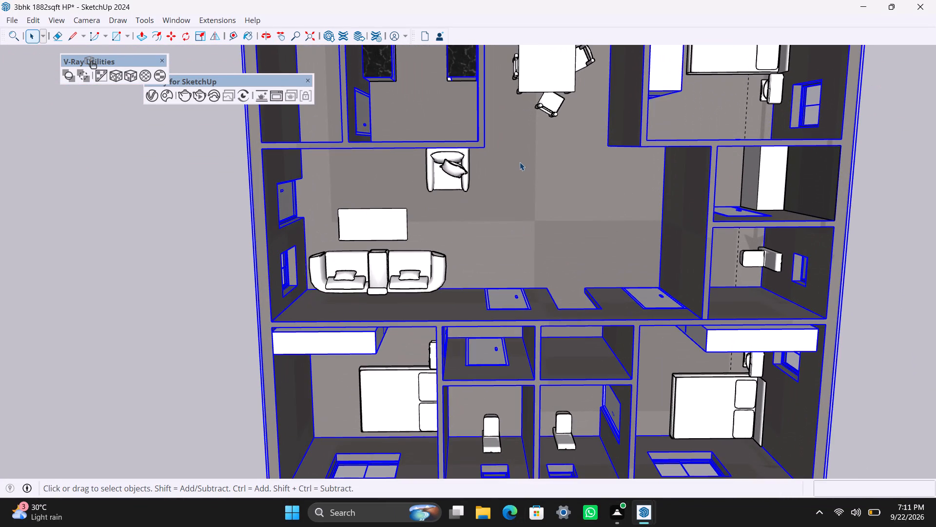
double_click(520, 162)
left_click(521, 172)
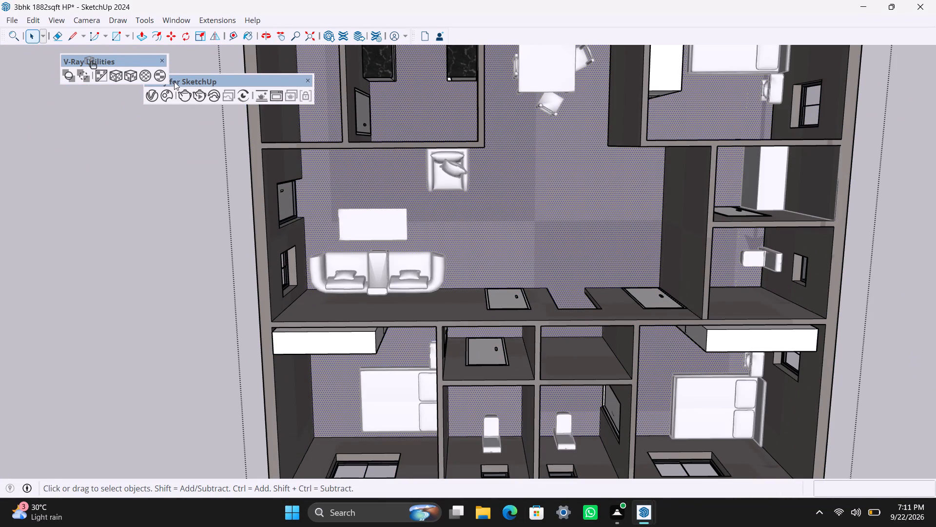
left_click(172, 91)
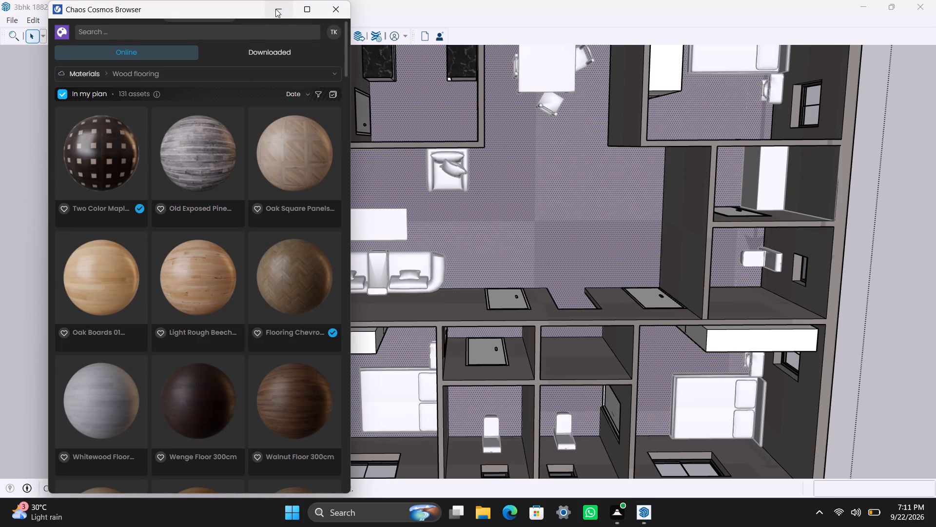
left_click(275, 9)
left_click(149, 98)
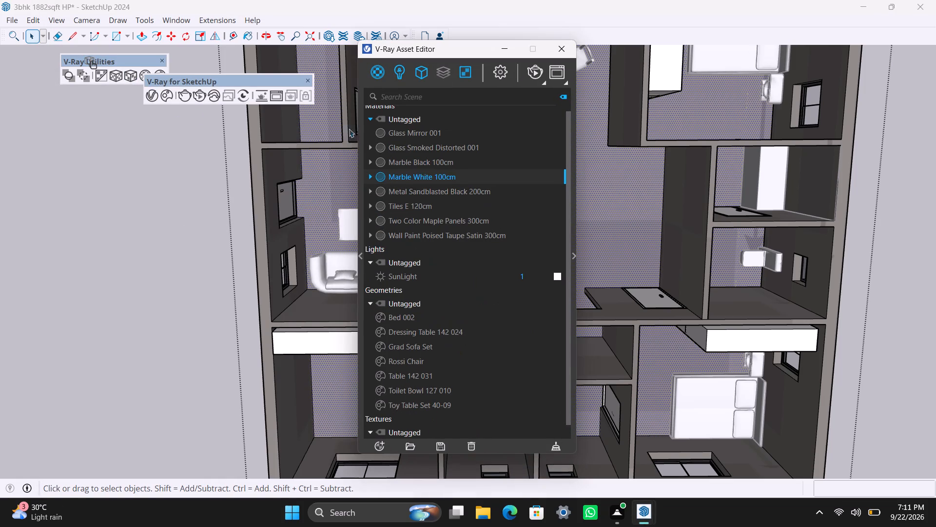
right_click(387, 177)
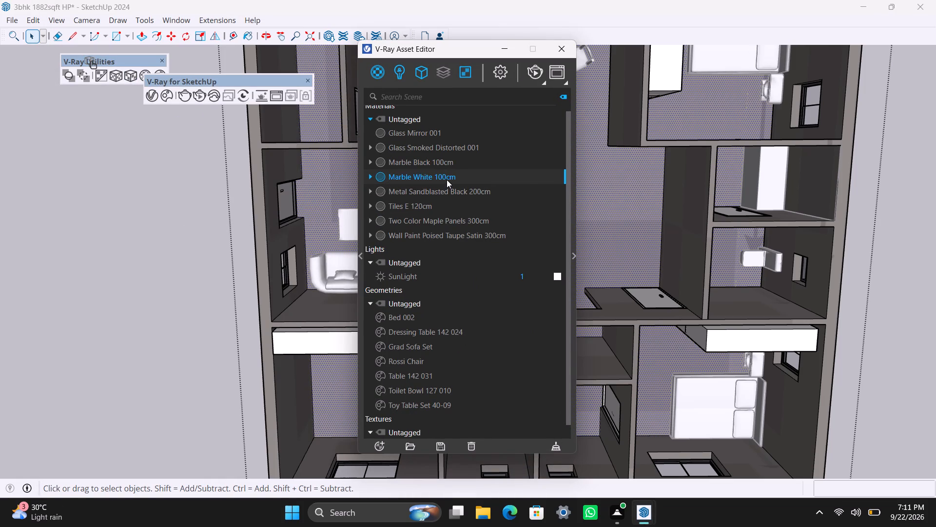
right_click(447, 179)
left_click(461, 198)
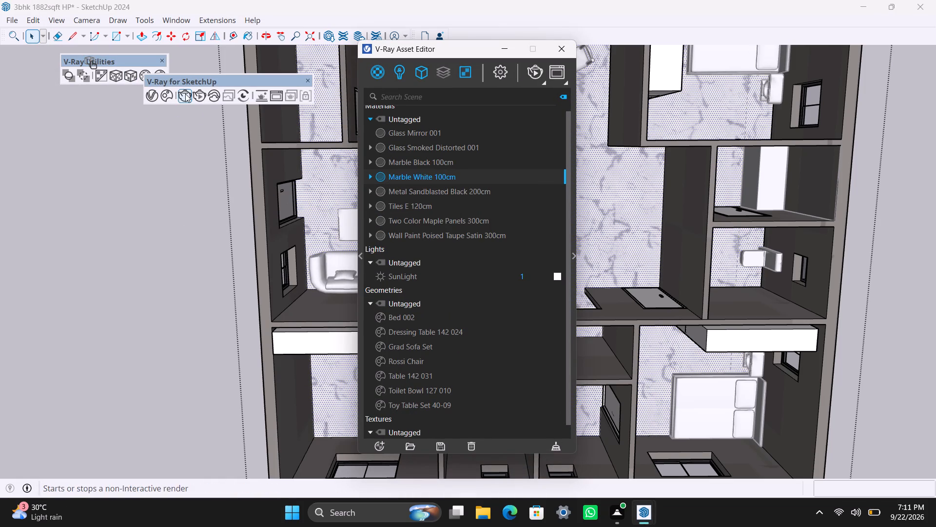
left_click(128, 77)
left_click(147, 180)
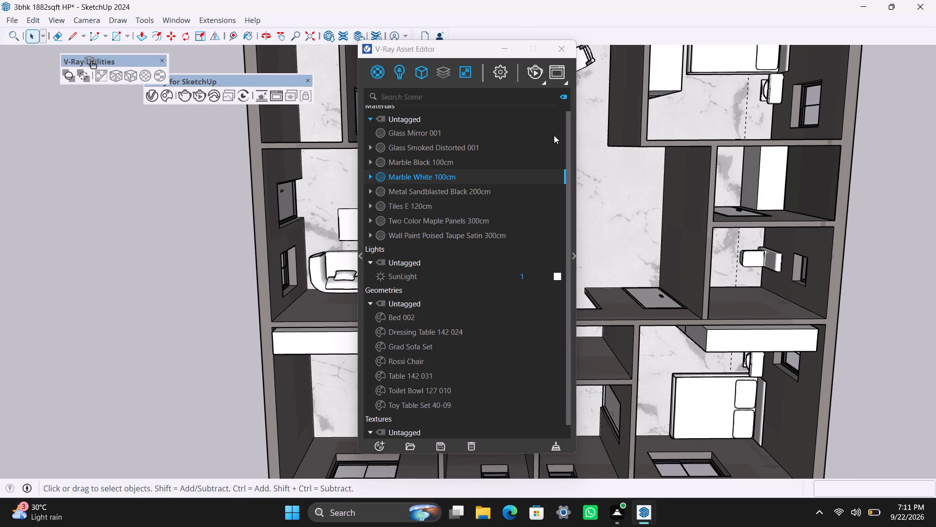
key("space")
left_click(507, 47)
Examine the marble flooring across the living area, bedrooms, kitchen and bathrooms from several overhead angles.
scroll(306, 267, "down", 10)
middle_click_drag(447, 310, 162, 159)
scroll(571, 410, "up", 3)
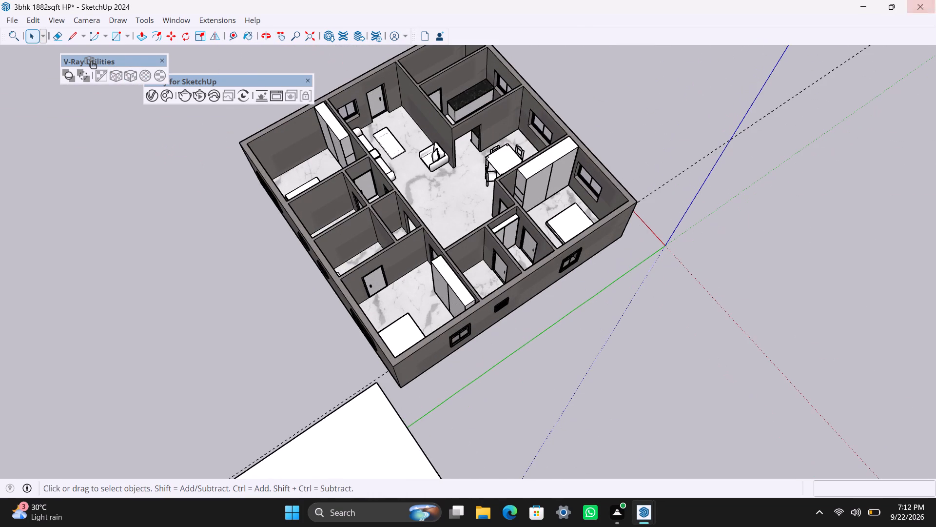
scroll(434, 252, "up", 3)
scroll(425, 296, "up", 5)
scroll(369, 294, "down", 9)
middle_click_drag(361, 324, 430, 456, "shift")
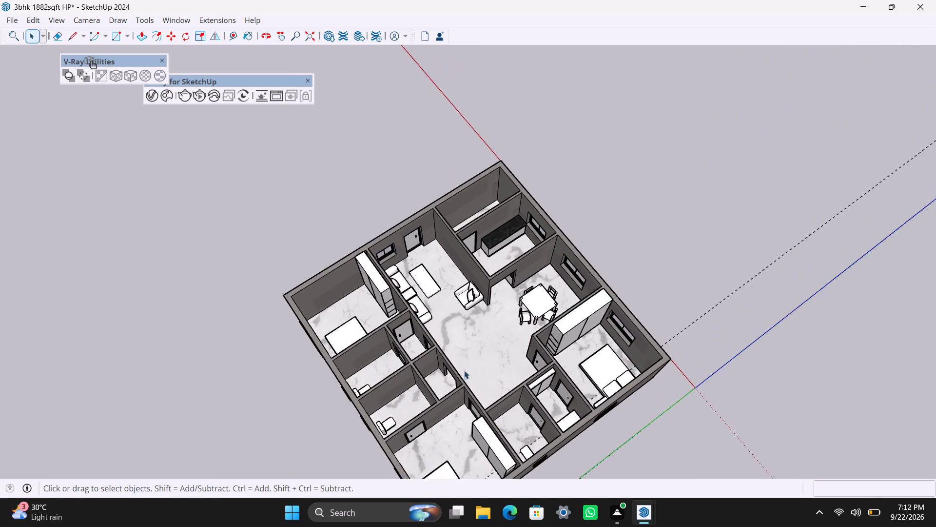
scroll(475, 345, "up", 8)
middle_click_drag(468, 350, 757, 355)
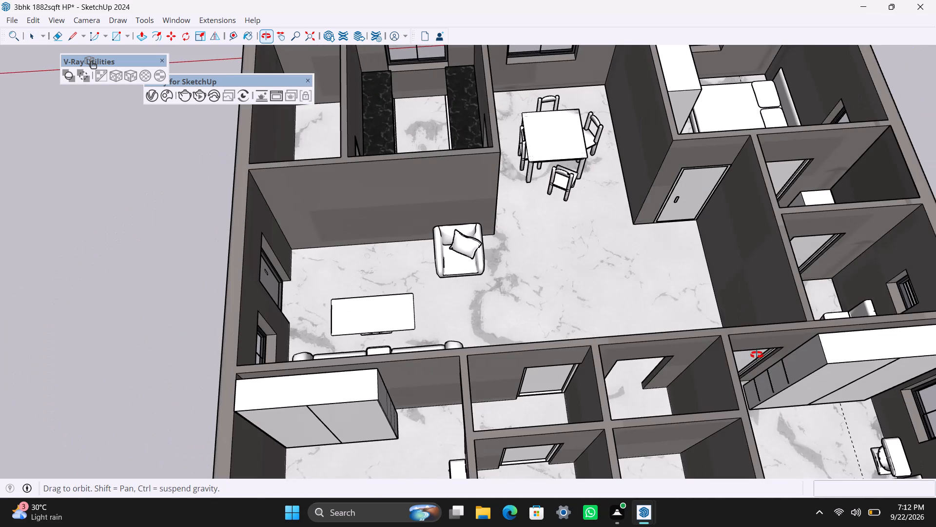
middle_click_drag(757, 355, 755, 355)
scroll(650, 268, "down", 4)
middle_click_drag(616, 285, 374, 336, "shift")
scroll(399, 327, "up", 2)
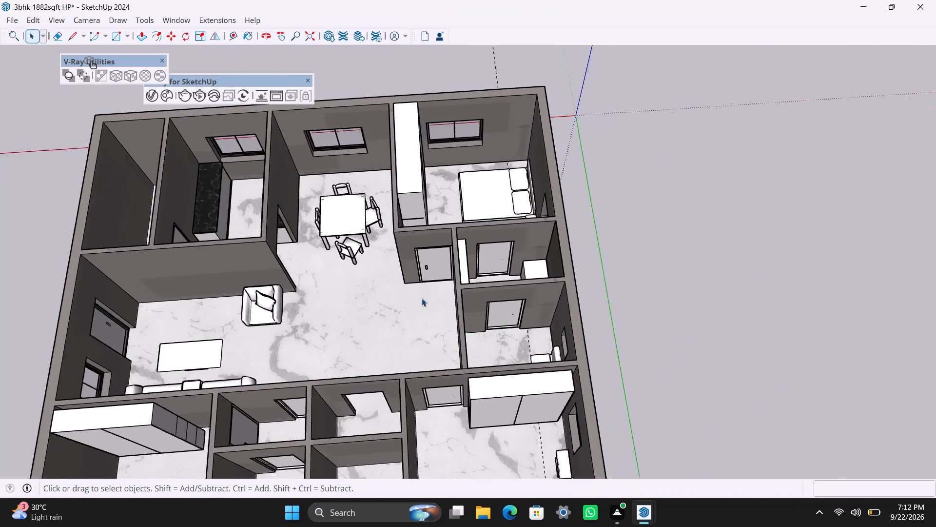
scroll(422, 298, "up", 8)
Apply Metal Sandblasted Black 200cm to the frame of the bedroom door near the dining table, with fitted cubic projection.
scroll(407, 275, "down", 4)
middle_click_drag(406, 281, 385, 317)
scroll(410, 310, "up", 4)
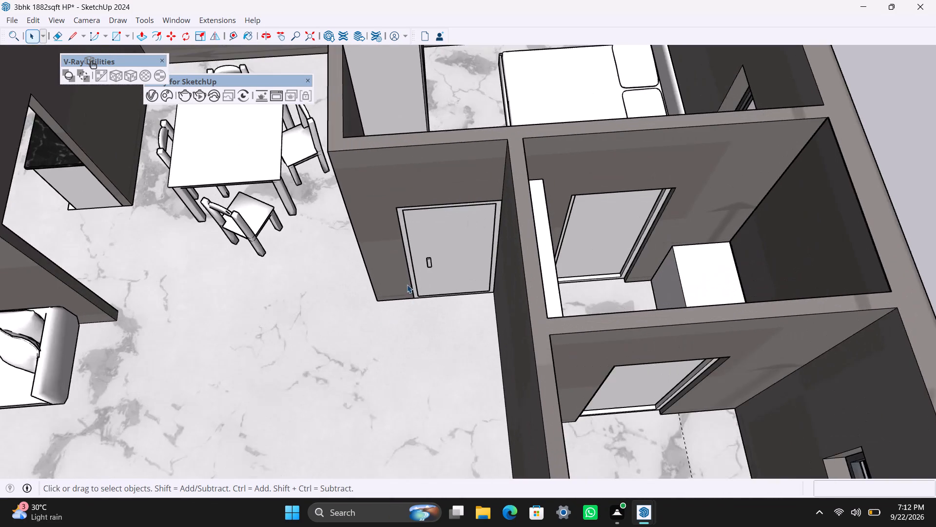
scroll(407, 284, "up", 5)
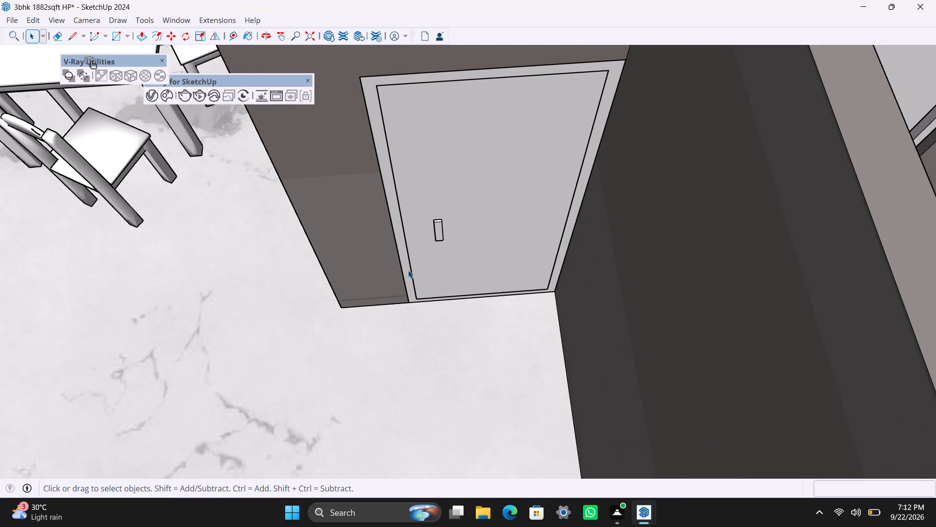
triple_click(408, 269)
double_click(408, 269)
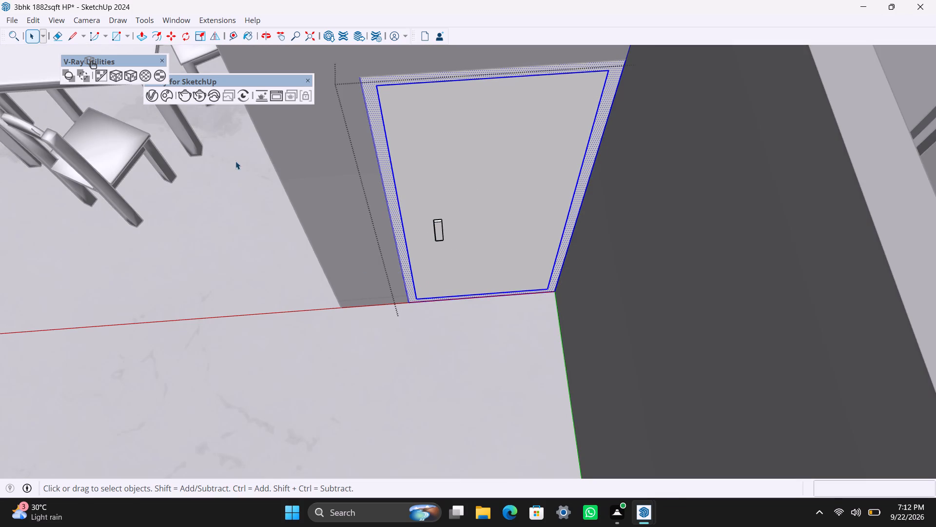
left_click(163, 95)
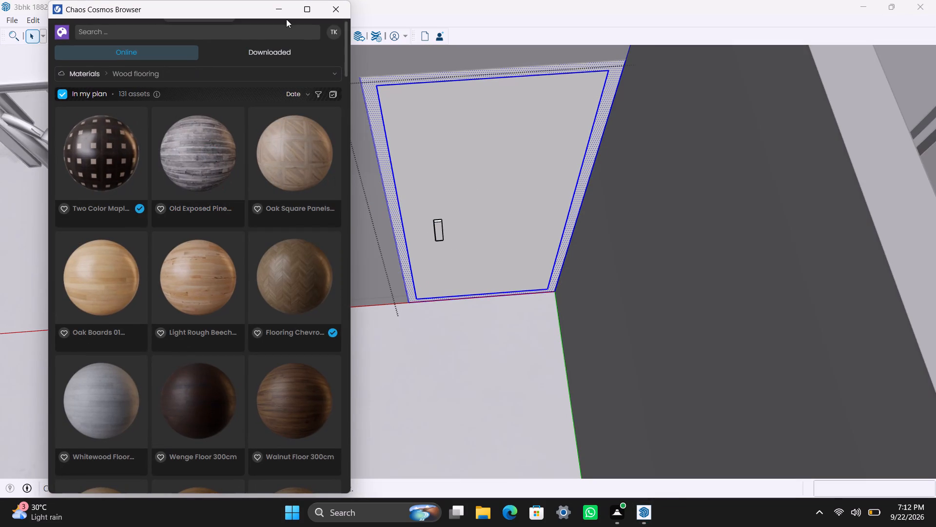
left_click(284, 13)
left_click(151, 100)
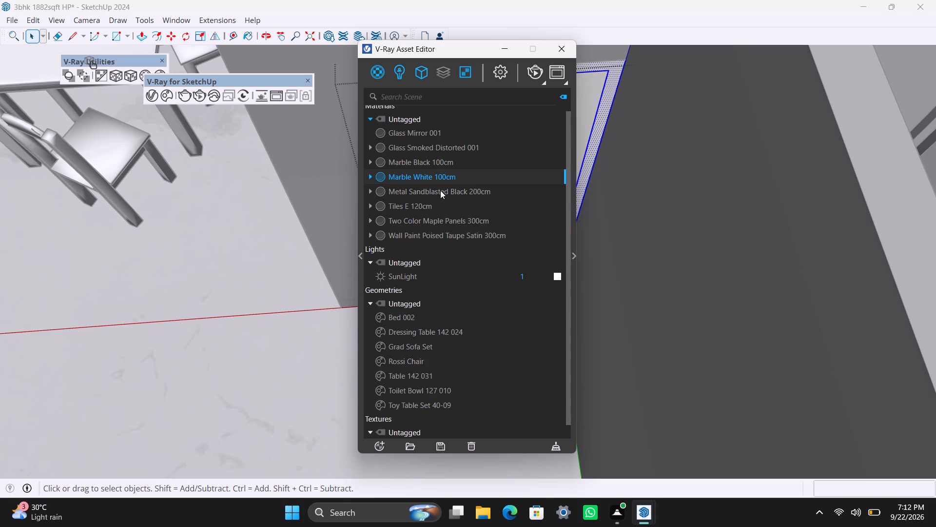
left_click(419, 190)
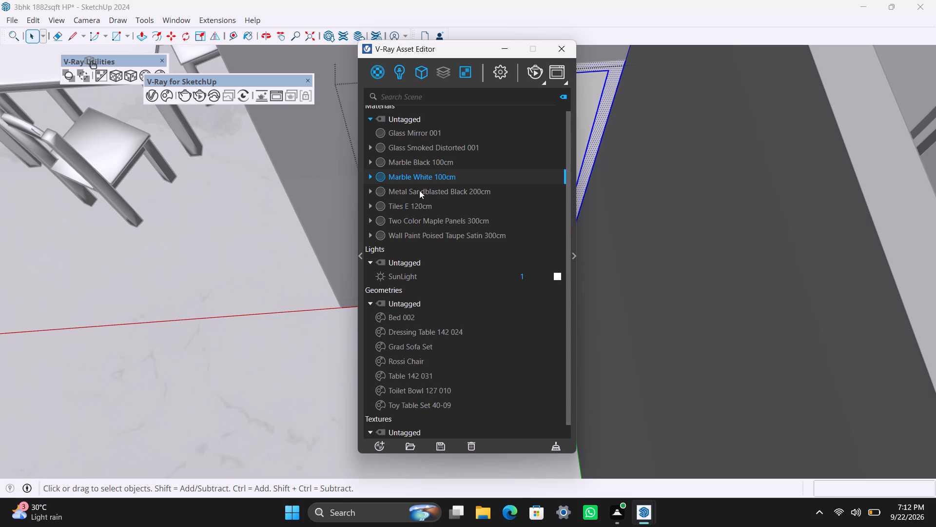
right_click(419, 190)
left_click(449, 208)
scroll(261, 328, "down", 4)
middle_click_drag(229, 329, 181, 337, "shift")
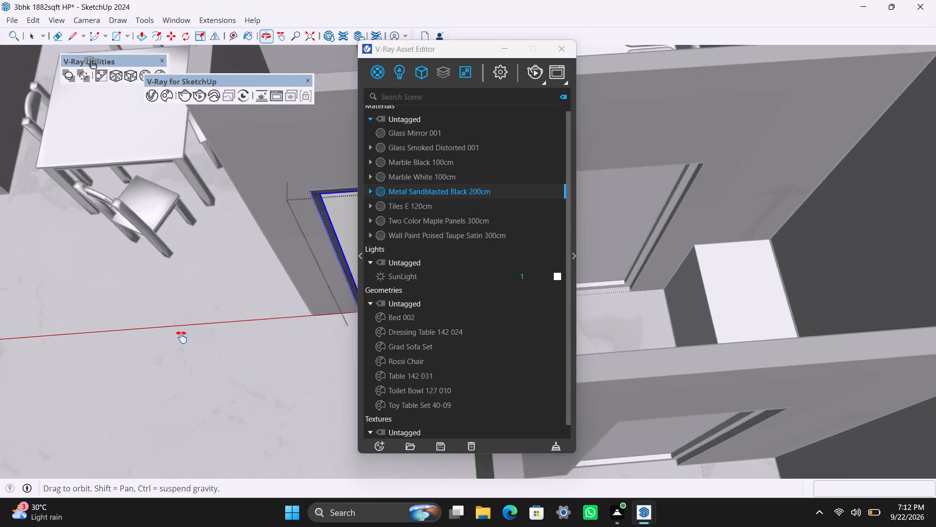
middle_click_drag(181, 337, 180, 337, "shift")
scroll(267, 335, "up", 7)
middle_click_drag(260, 303, 190, 329, "shift")
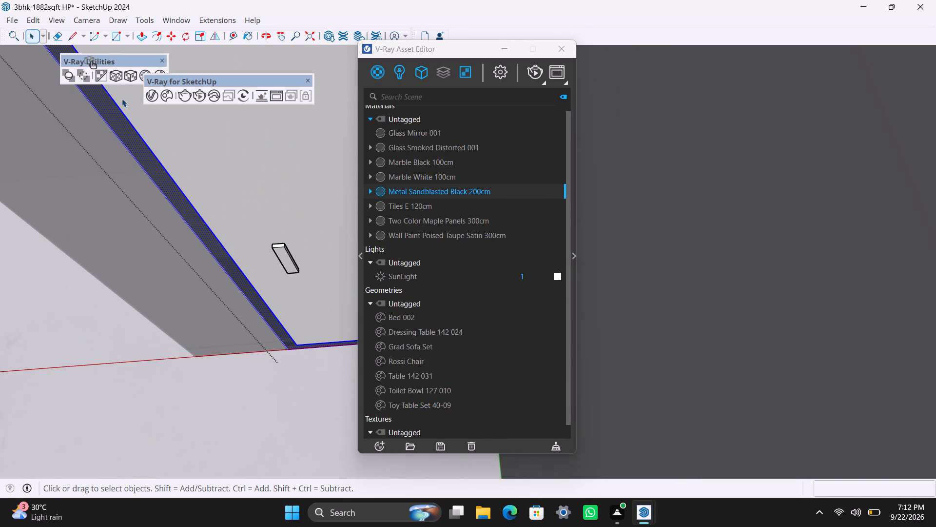
left_click(127, 72)
Apply Metal Sandblasted Black 200cm to the same door's handle inside its group, with fitted cubic projection.
scroll(351, 329, "up", 6)
left_click(244, 214)
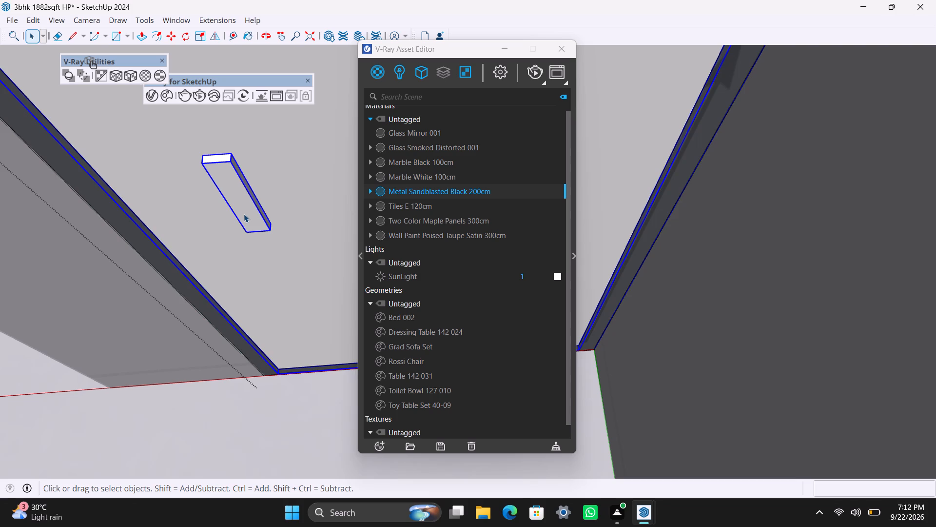
double_click(244, 214)
left_click(245, 214)
right_click(409, 194)
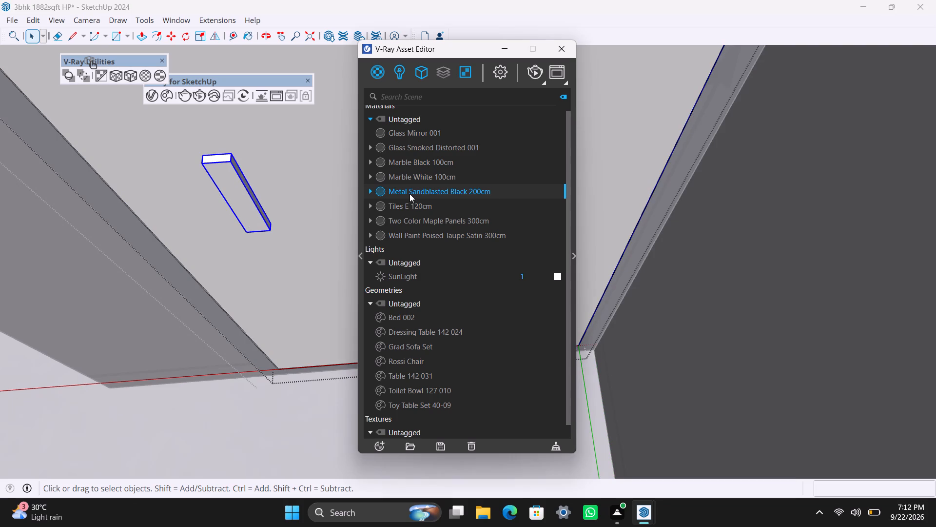
left_click(426, 216)
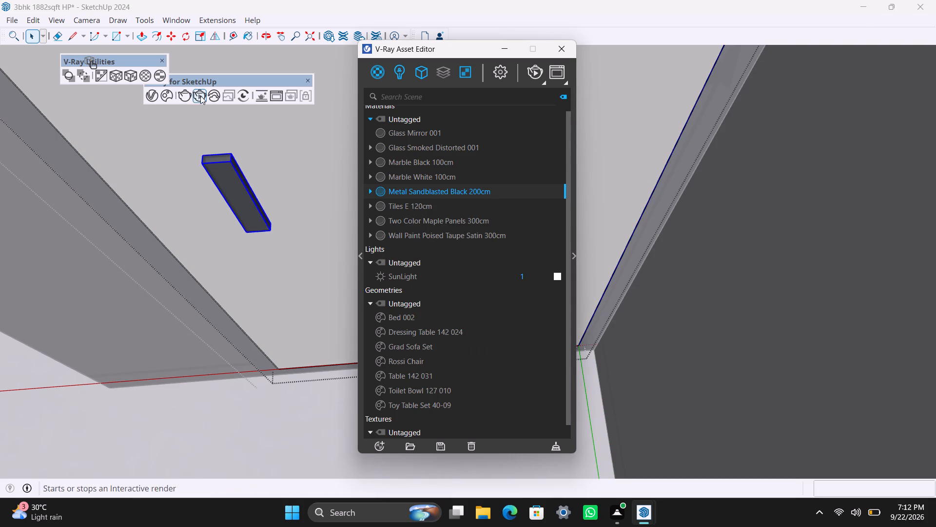
left_click(130, 78)
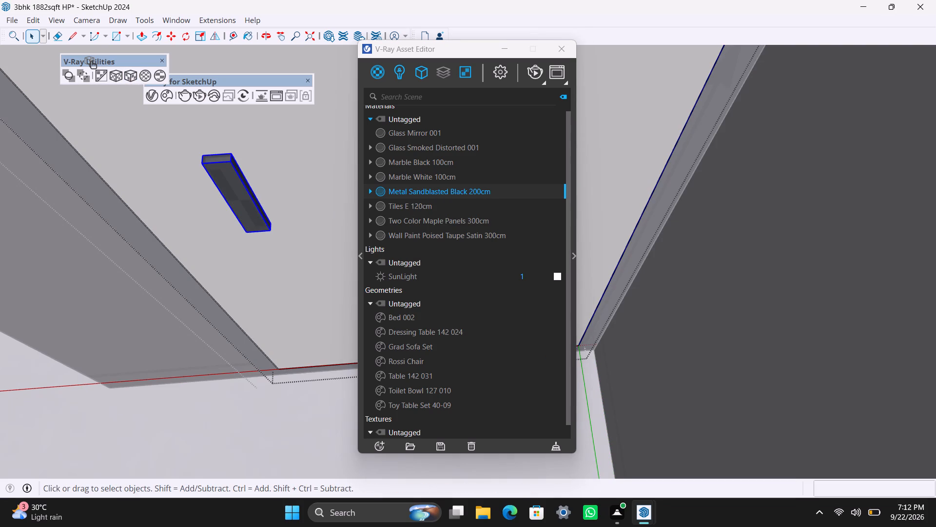
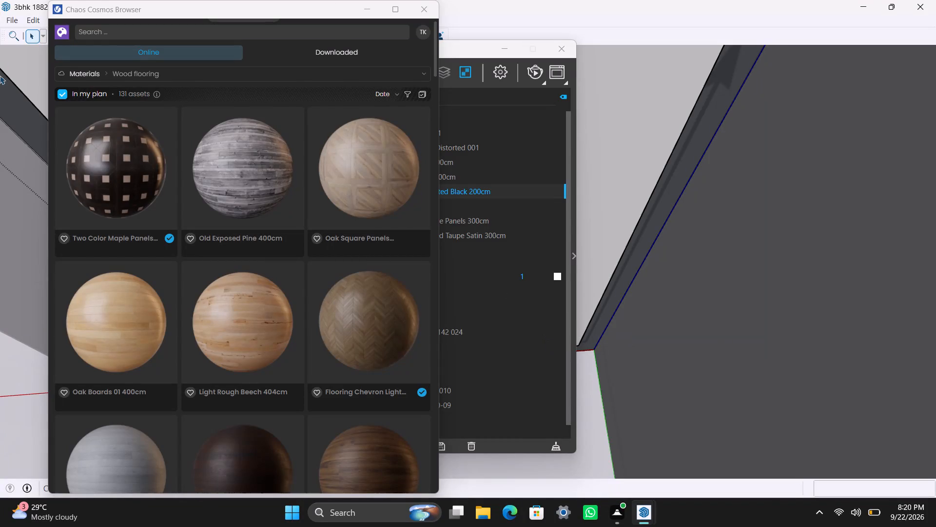
Apply Two Color Maple Panels 300cm to the panel of the bedroom door near the dining table, and exit the door group.
left_click(364, 11)
scroll(242, 247, "down", 3)
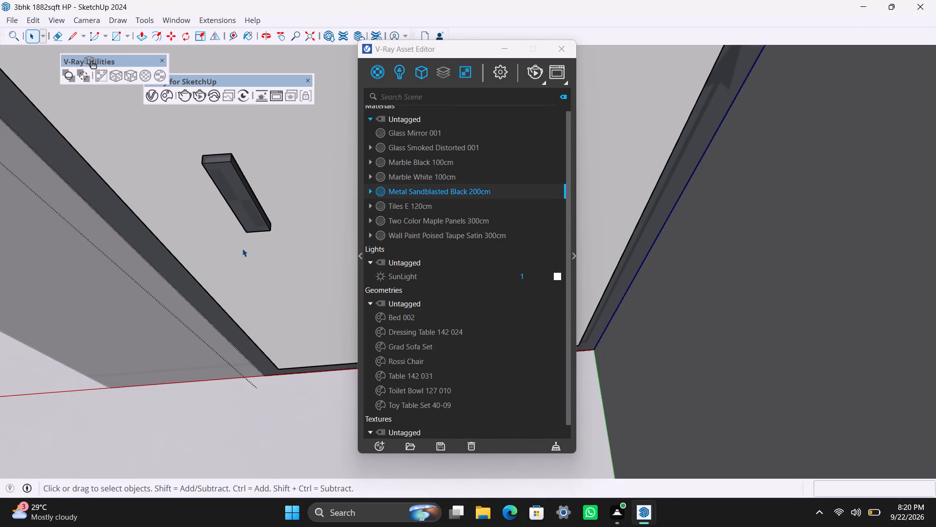
scroll(242, 248, "down", 7)
scroll(214, 183, "up", 6)
left_click(192, 149)
triple_click(191, 147)
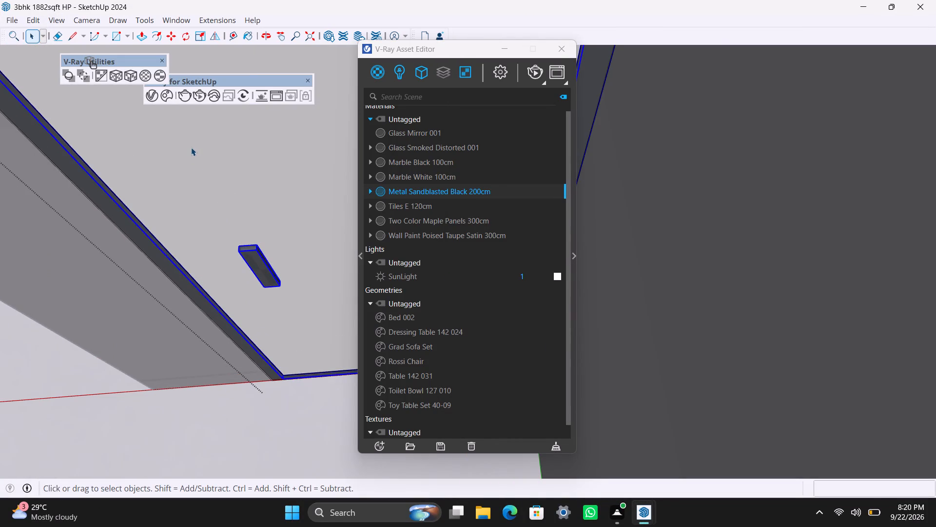
triple_click(313, 169)
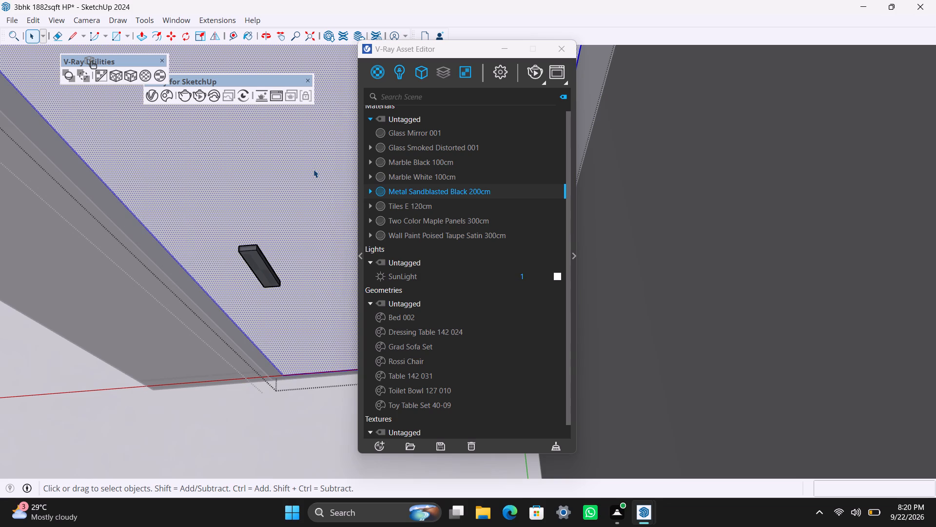
left_click(403, 225)
right_click(403, 224)
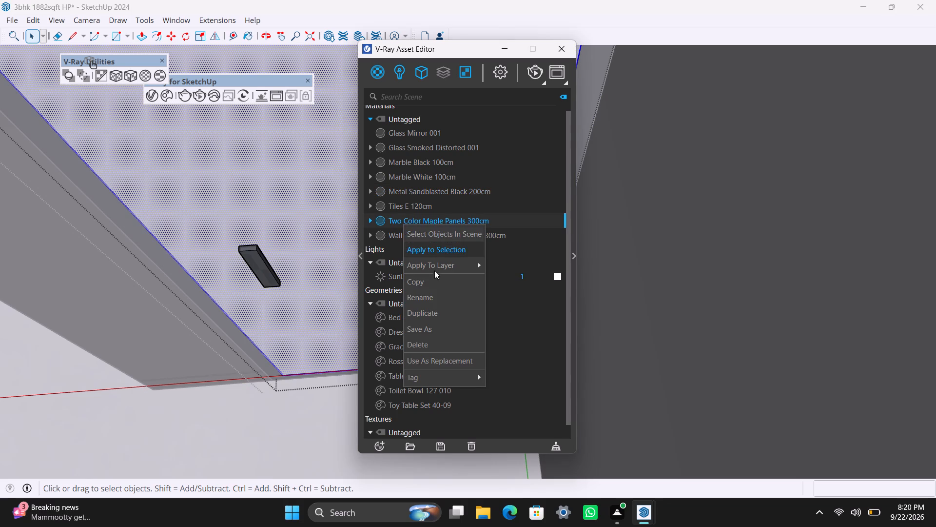
left_click(439, 251)
scroll(210, 282, "down", 18)
scroll(218, 273, "down", 5)
left_click(160, 304)
scroll(159, 241, "down", 4)
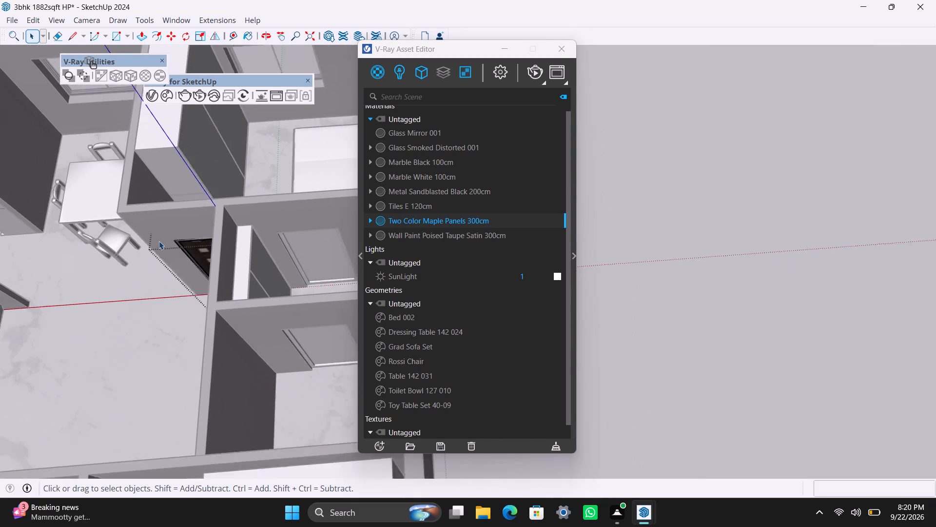
middle_click_drag(160, 241, 127, 185)
scroll(101, 234, "down", 5)
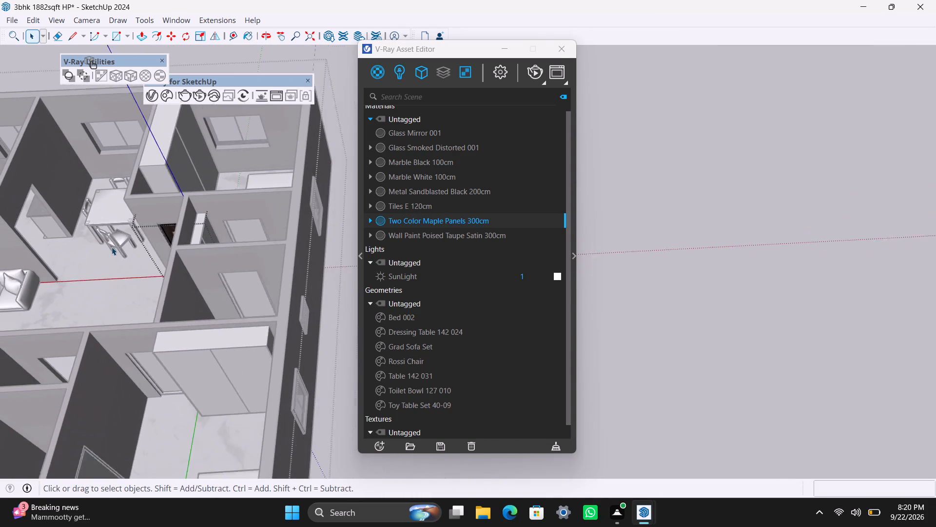
left_click(303, 314)
Apply Metal Sandblasted Black 200cm to the frame of the door beside the wardrobe in the other corner bedroom, with fitted cubic projection.
scroll(160, 310, "up", 7)
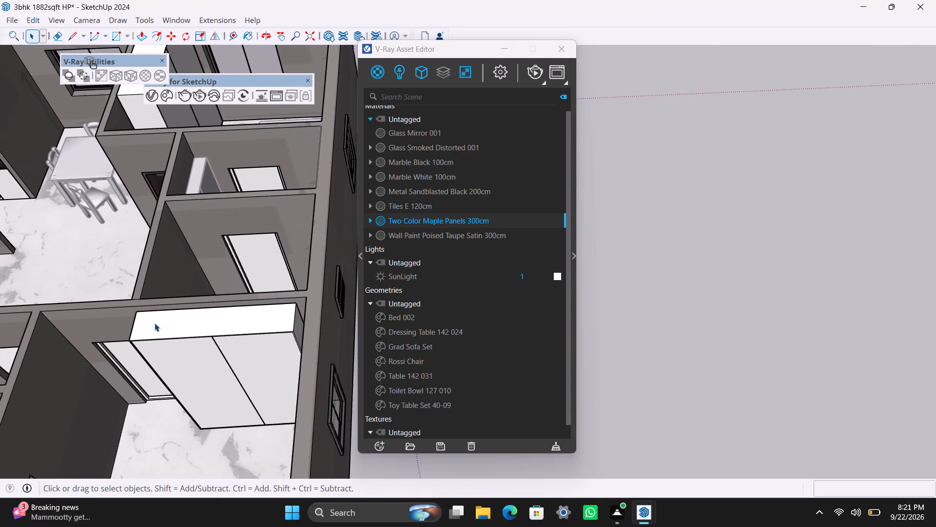
scroll(193, 263, "down", 10)
scroll(136, 192, "up", 3)
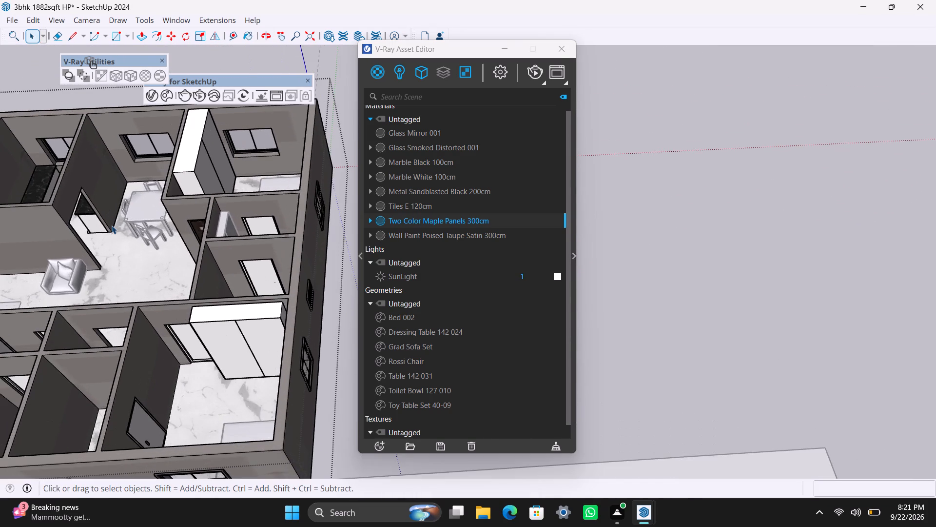
scroll(112, 225, "down", 4)
middle_click_drag(117, 235, 234, 230, "shift")
scroll(168, 265, "up", 3)
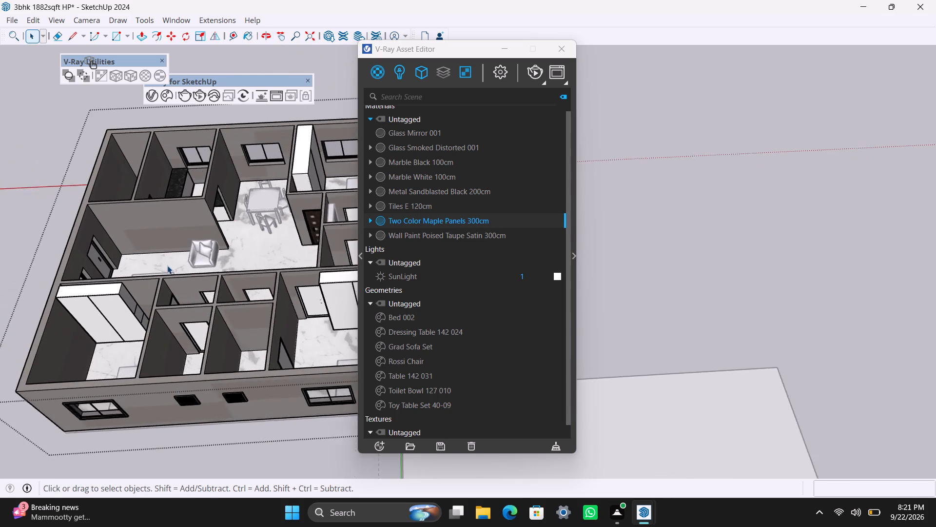
middle_click_drag(236, 259, 49, 265)
scroll(120, 260, "down", 11)
middle_click_drag(255, 299, 13, 270)
scroll(368, 297, "down", 4)
scroll(306, 305, "up", 2)
middle_click_drag(242, 283, 114, 414, "shift")
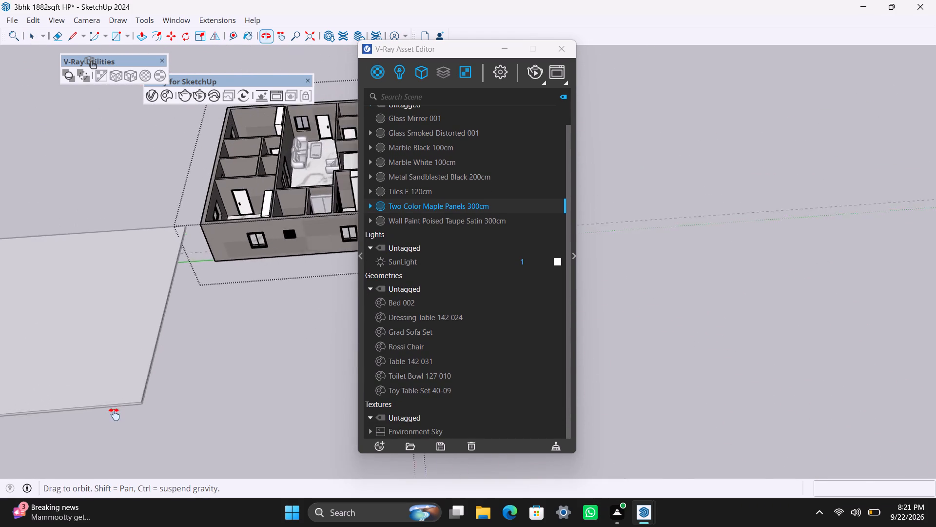
middle_click_drag(114, 414, 114, 411, "shift")
scroll(201, 257, "up", 8)
middle_click_drag(202, 217, 178, 331, "shift")
scroll(184, 321, "up", 6)
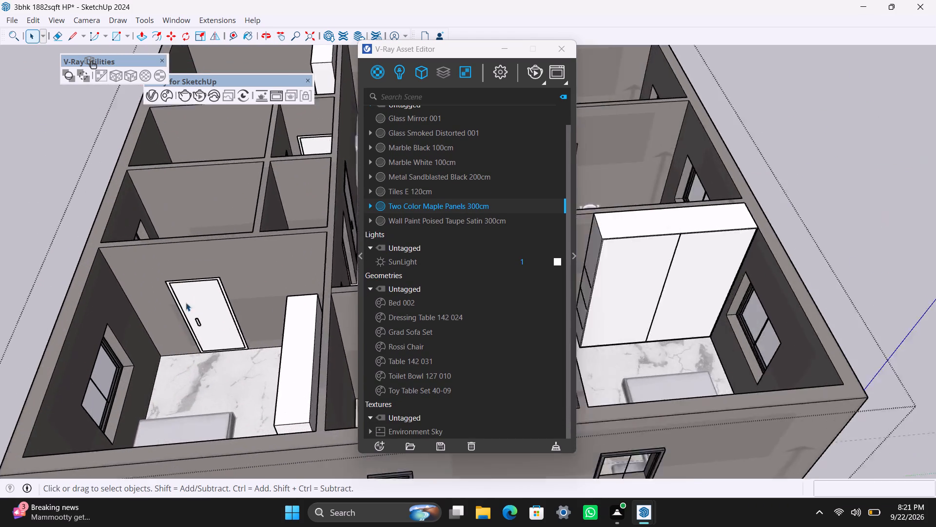
scroll(186, 303, "up", 11)
triple_click(170, 306)
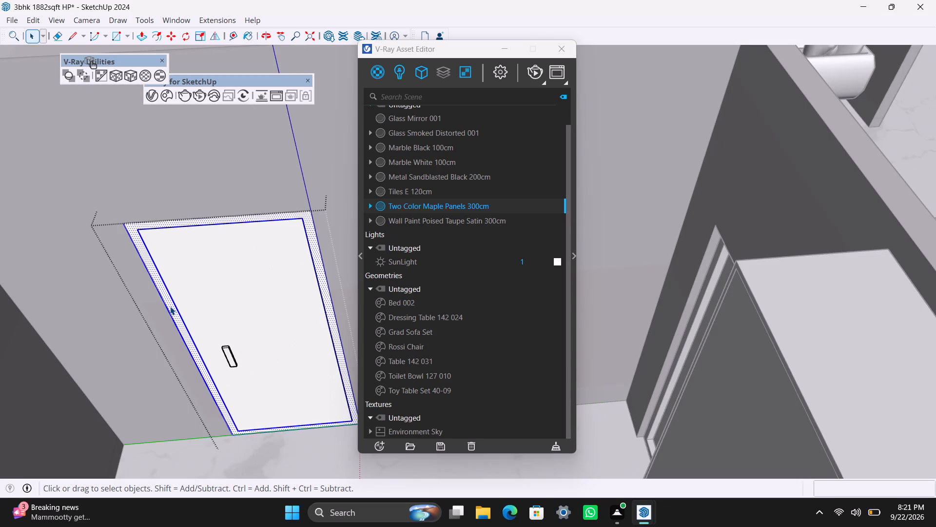
left_click(394, 181)
right_click(395, 181)
left_click(399, 210)
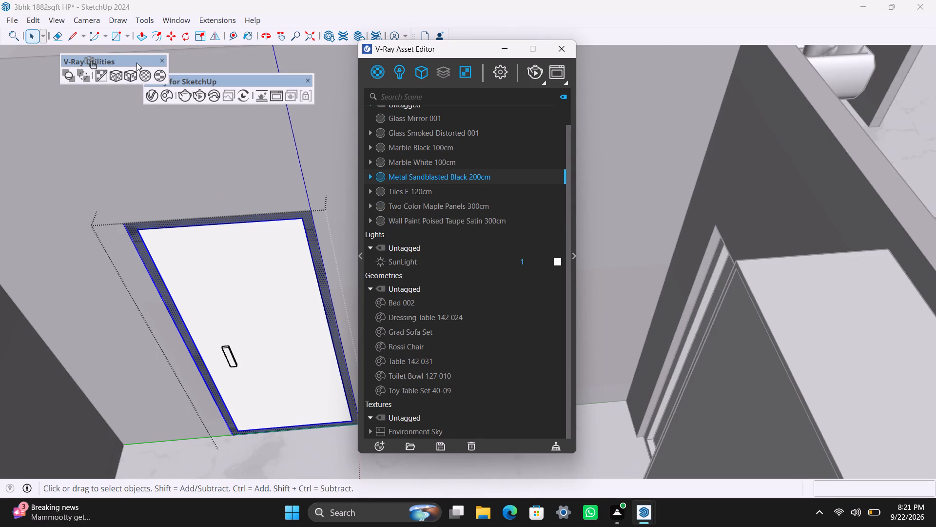
left_click_drag(125, 71, 126, 78)
Apply Two Color Maple Panels 300cm to the panel face of the same wardrobe-side bedroom door.
double_click(232, 254)
triple_click(232, 254)
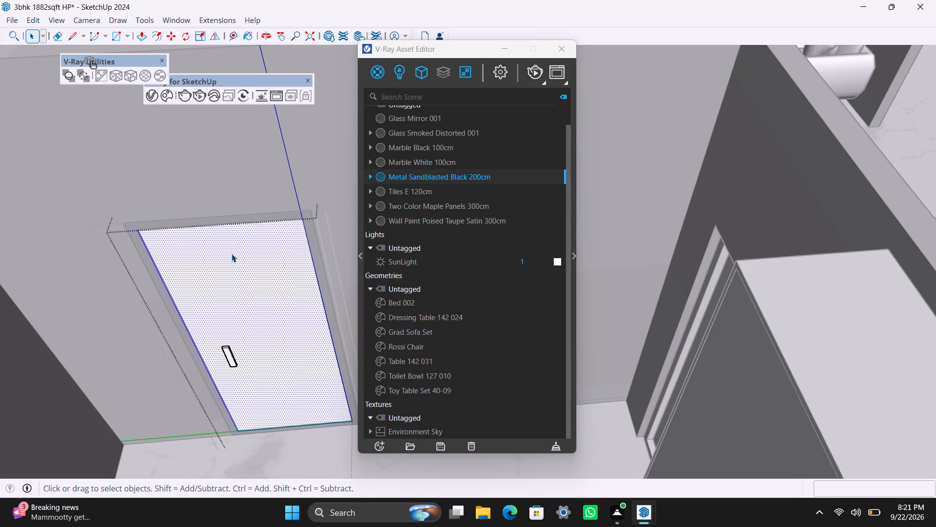
left_click(428, 206)
right_click(426, 206)
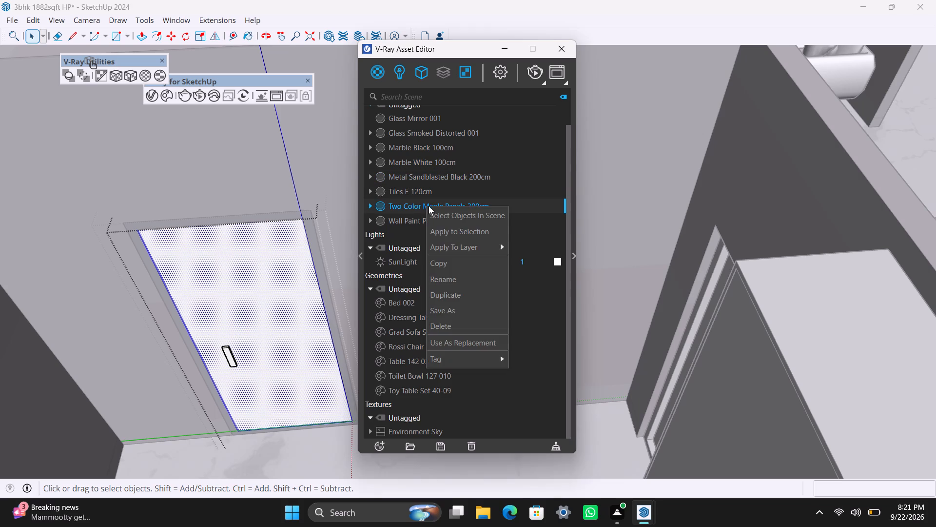
left_click(438, 228)
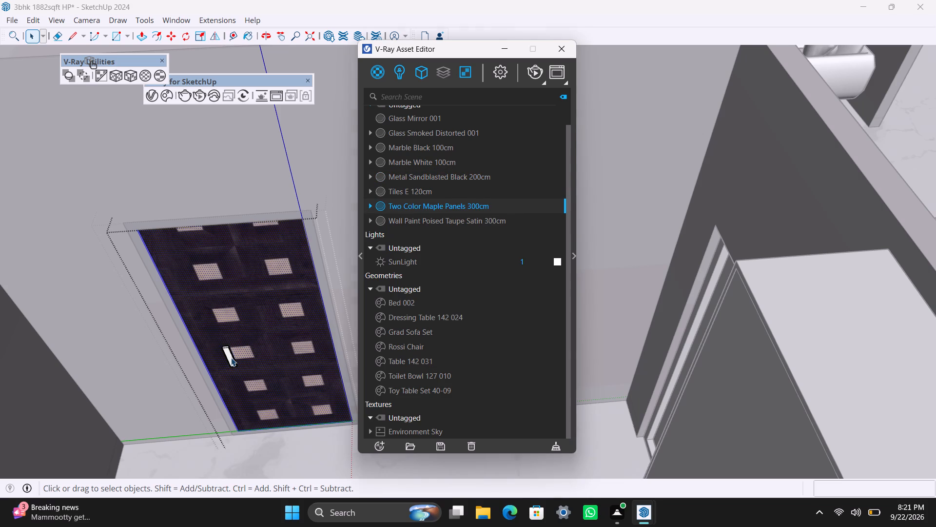
Apply Metal Sandblasted Black 200cm to the handle of the same bedroom door, and exit the door groups.
left_click(231, 358)
left_click(417, 164)
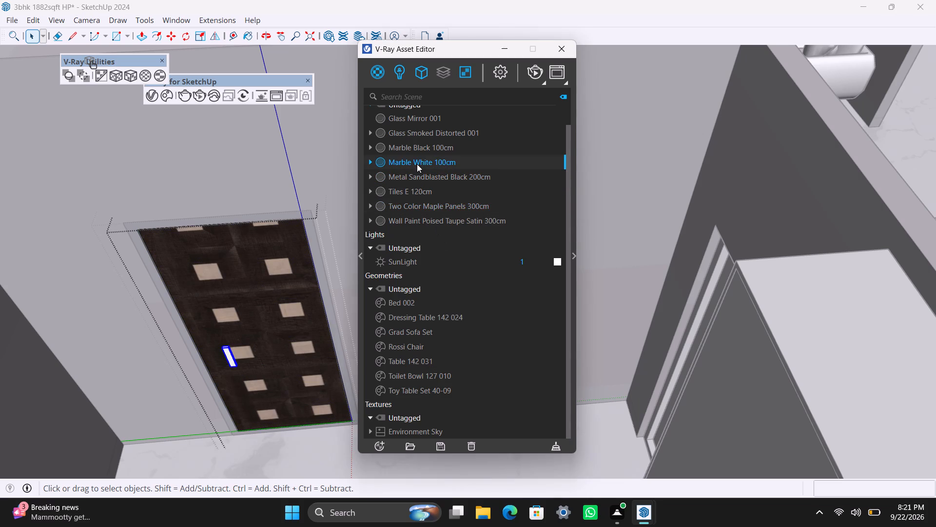
right_click(417, 164)
left_click(404, 179)
right_click(404, 179)
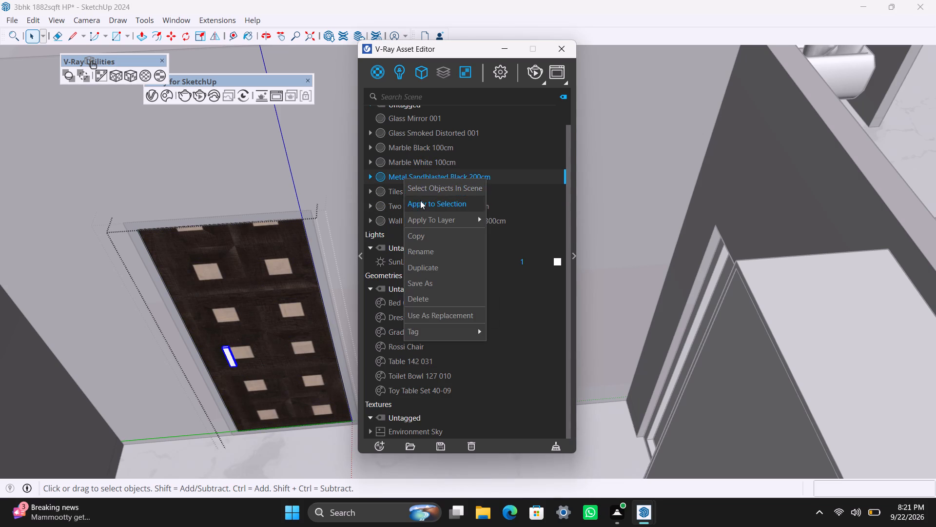
left_click(420, 201)
scroll(248, 258, "down", 15)
left_click(57, 162)
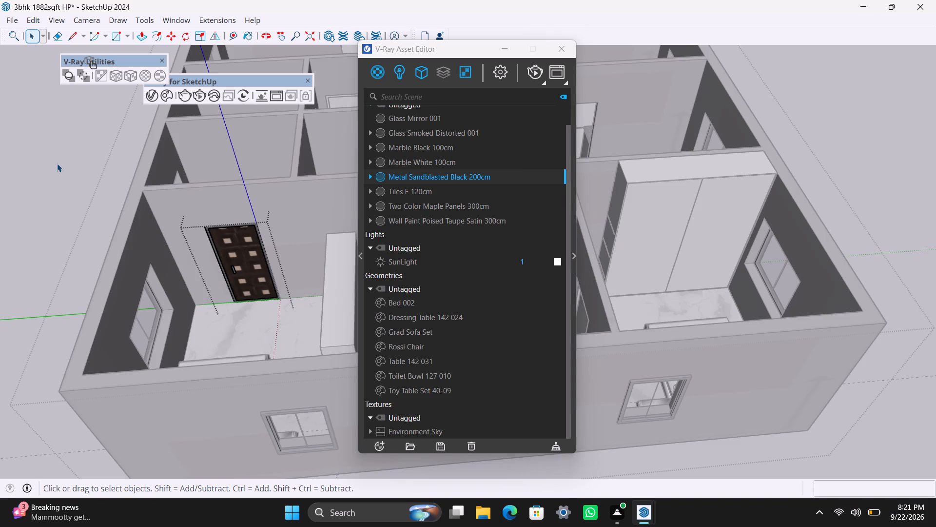
double_click(57, 163)
scroll(83, 257, "down", 10)
middle_click_drag(138, 276, 133, 310, "shift")
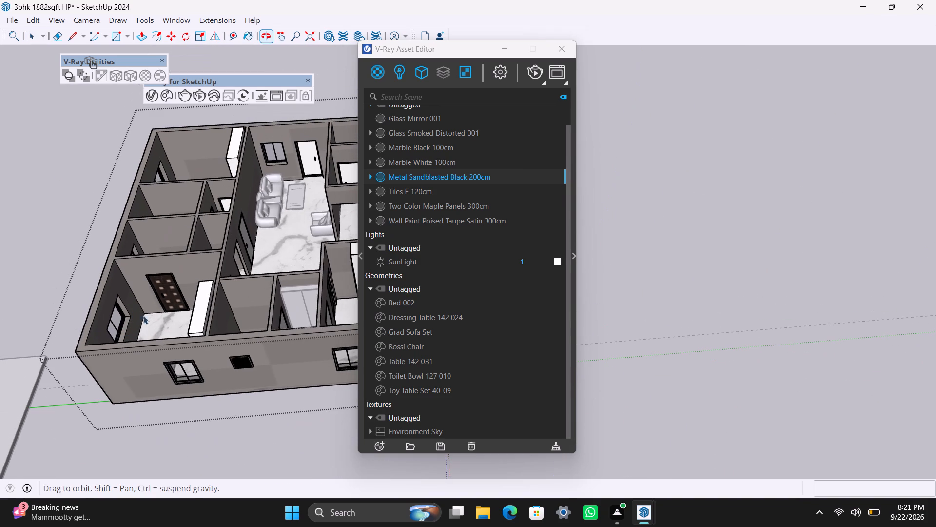
left_click(227, 400)
scroll(201, 271, "down", 5)
left_click(225, 401)
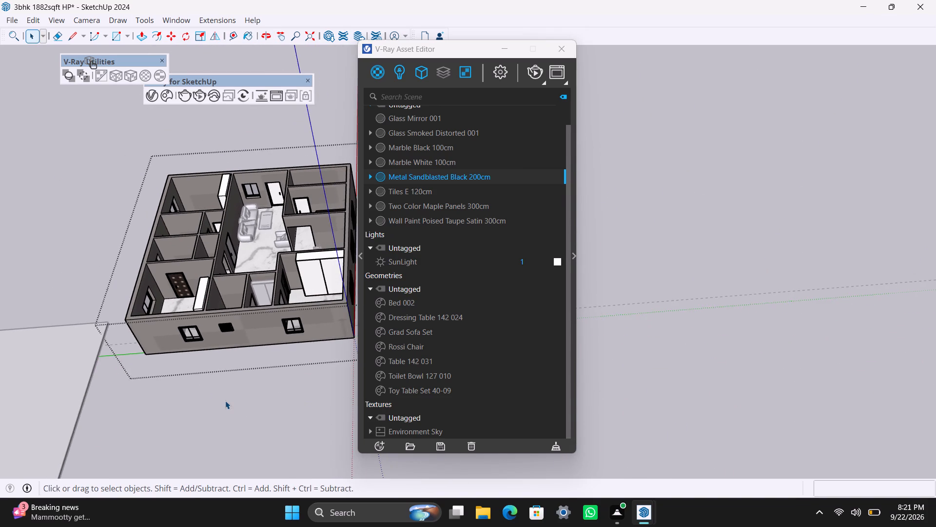
Apply Metal Sandblasted Black 200cm to the frame of the untextured door in the dining-side bedroom, with fitted cubic projection.
middle_click_drag(222, 309, 228, 451)
scroll(226, 290, "up", 8)
middle_click_drag(256, 331, 12, 305)
scroll(20, 303, "up", 1)
scroll(135, 294, "down", 12)
middle_click_drag(264, 308, 113, 275)
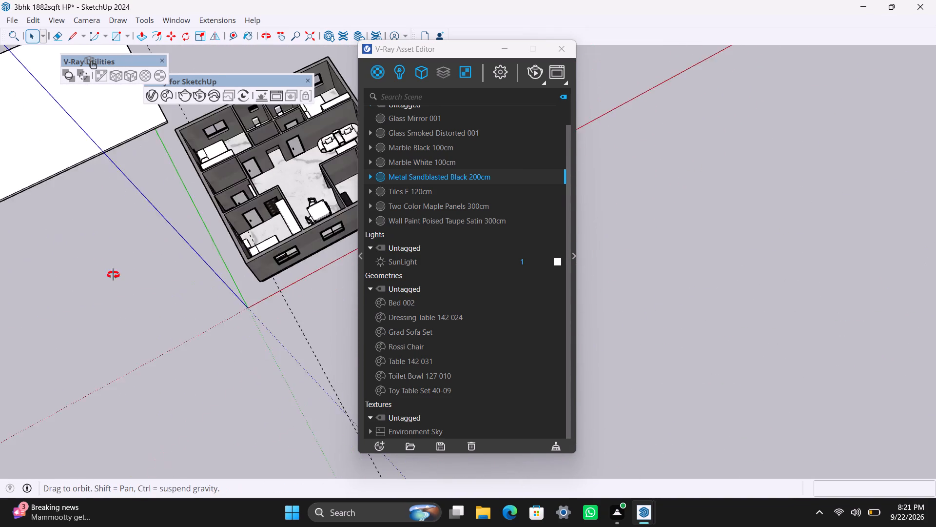
middle_click_drag(113, 275, 83, 252)
scroll(182, 244, "up", 3)
middle_click_drag(207, 248, 162, 445, "shift")
scroll(350, 203, "up", 6)
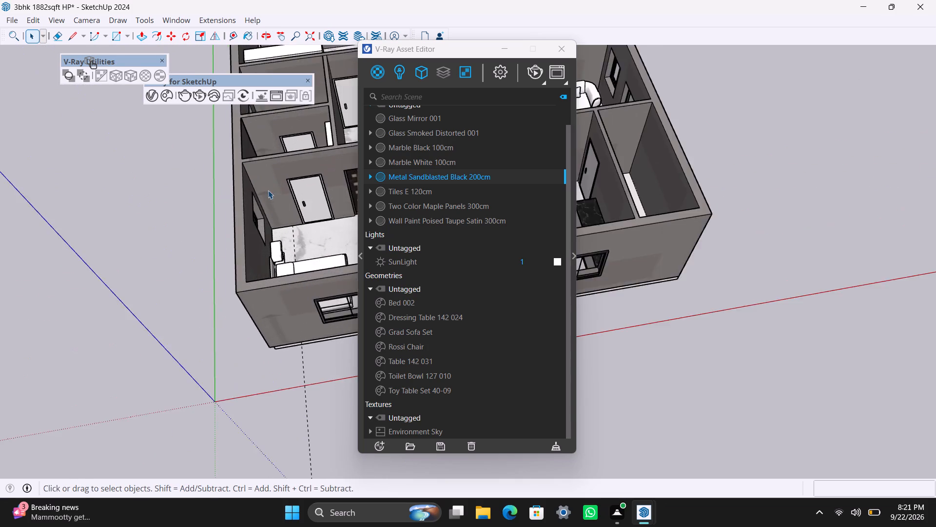
scroll(268, 190, "up", 7)
middle_click_drag(293, 207, 247, 275, "shift")
scroll(263, 262, "up", 4)
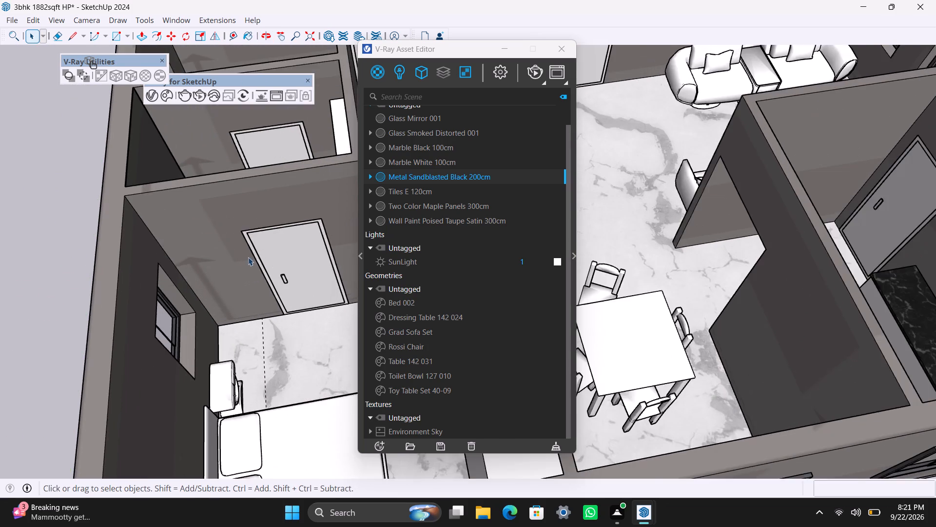
scroll(248, 257, "up", 6)
triple_click(244, 239)
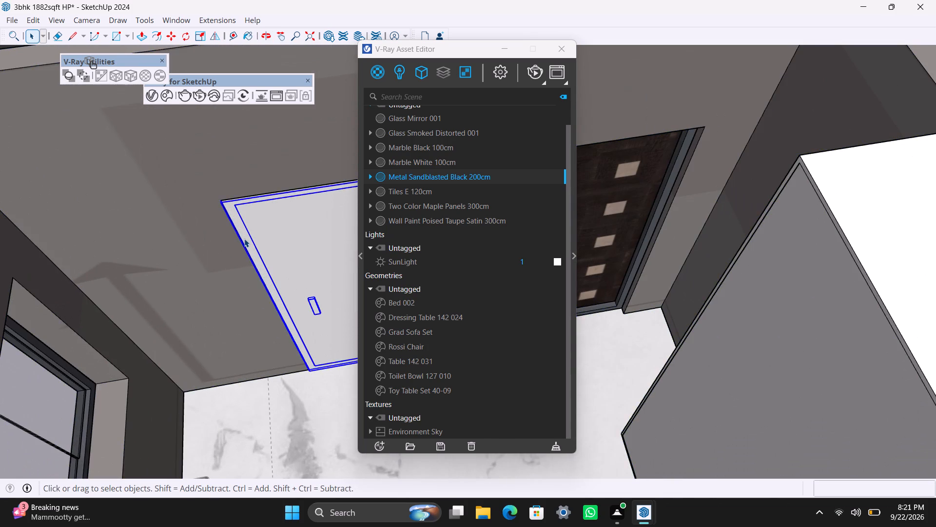
double_click(244, 239)
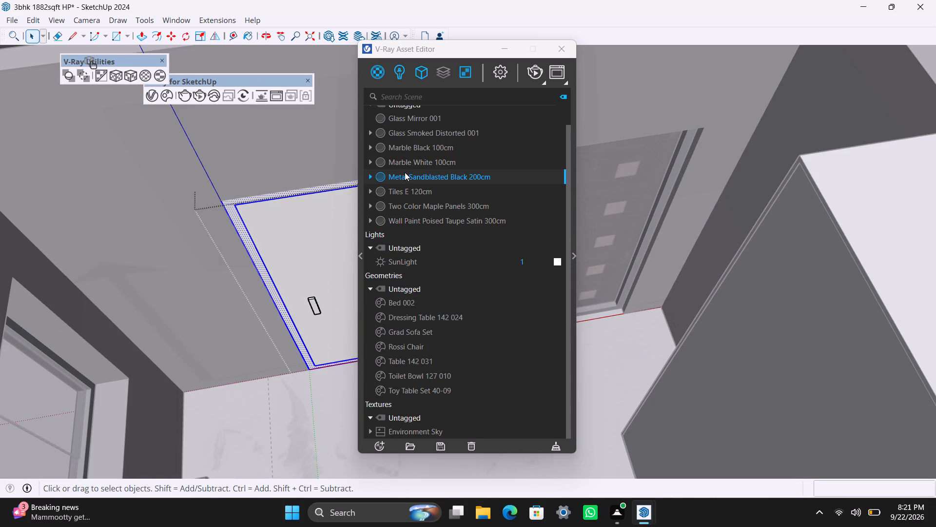
right_click(402, 174)
left_click(408, 197)
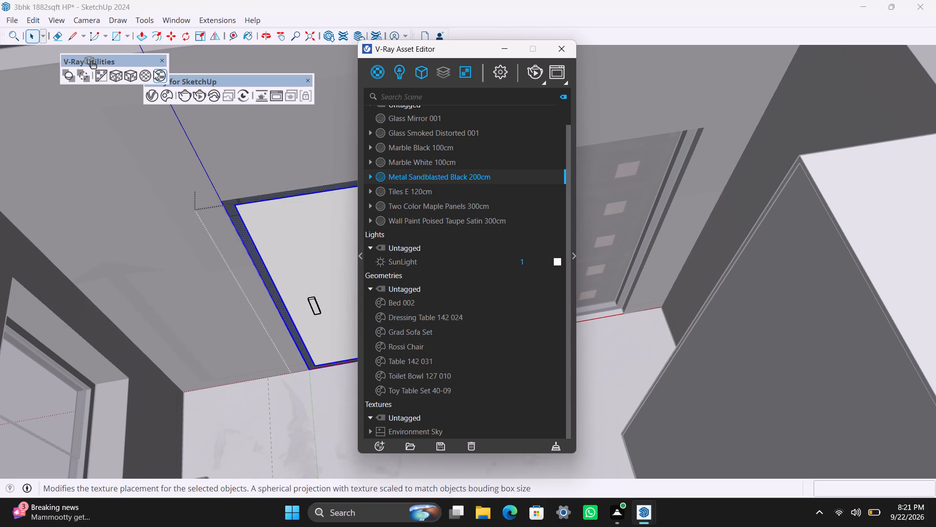
left_click(127, 70)
Apply Two Color Maple Panels 300cm to the panel face of that second door in the dining-side bedroom.
left_click(303, 240)
triple_click(303, 240)
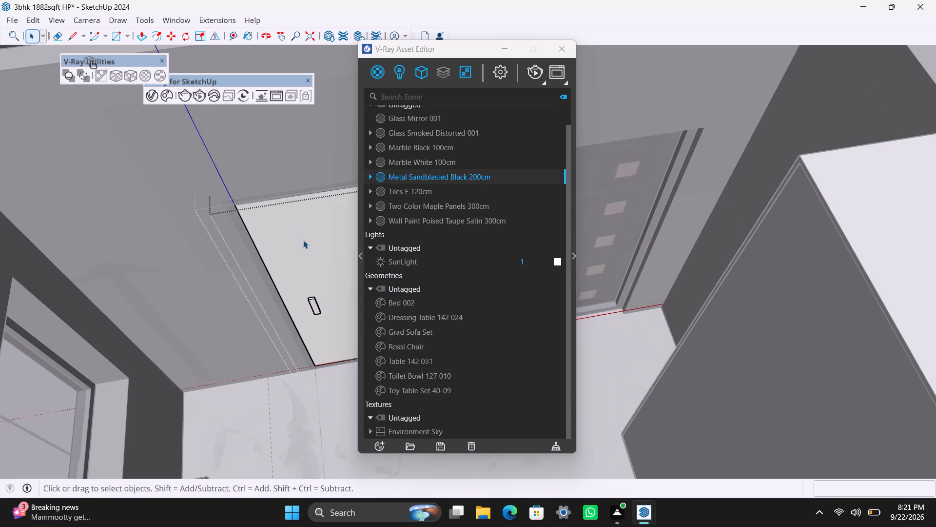
left_click(415, 208)
right_click(415, 208)
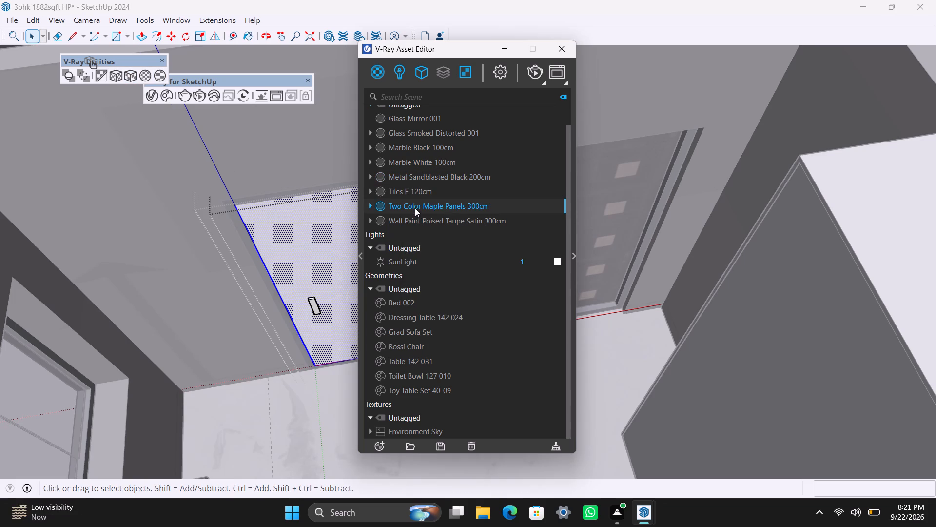
left_click(424, 231)
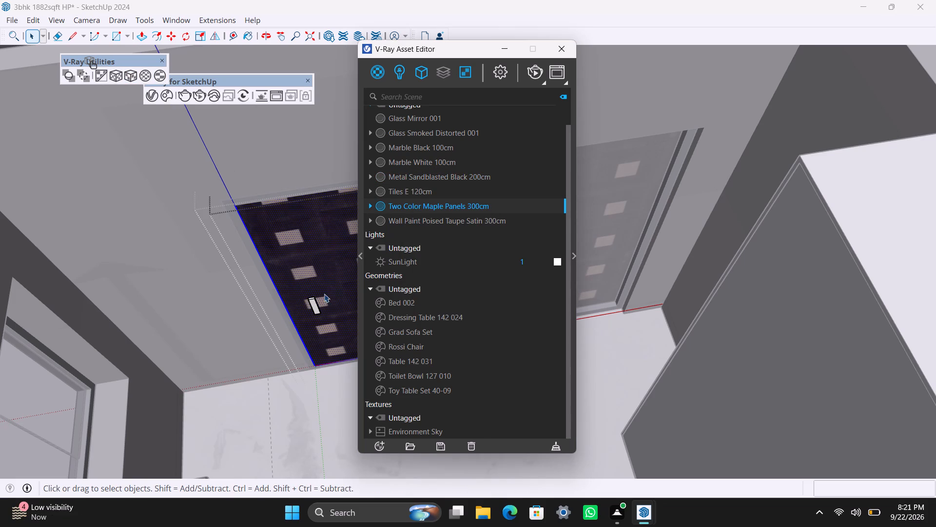
Apply Metal Sandblasted Black 200cm to the same door's handle, and exit the door groups.
left_click(318, 306)
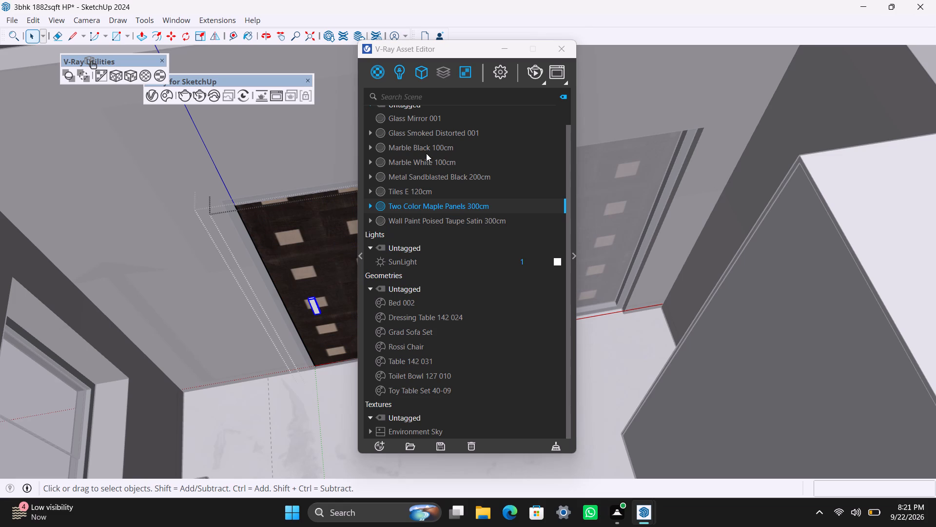
left_click(418, 175)
right_click(418, 177)
left_click(432, 198)
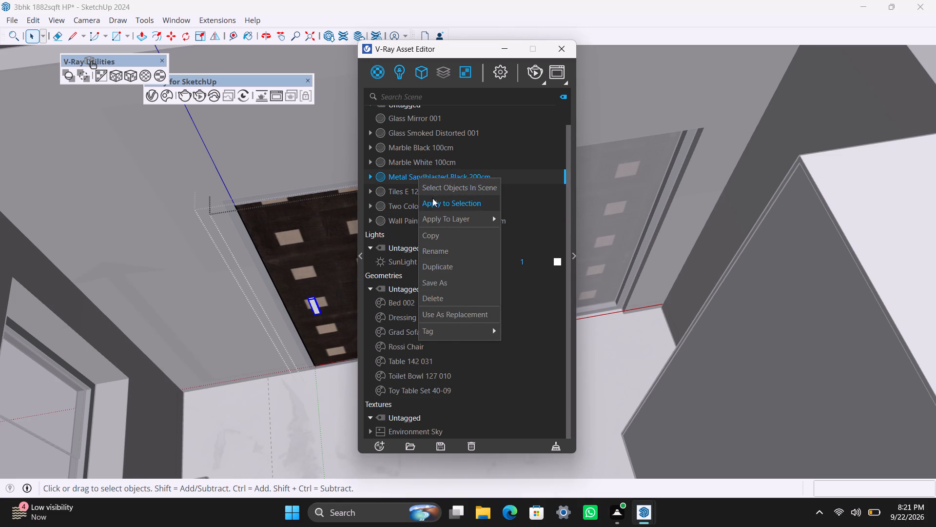
scroll(256, 277, "down", 16)
left_click(143, 230)
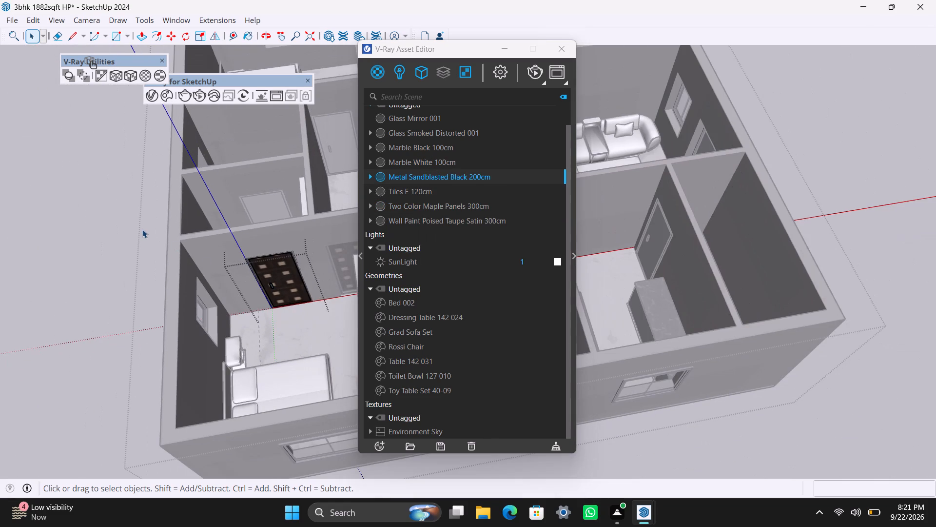
triple_click(135, 226)
left_click(117, 220)
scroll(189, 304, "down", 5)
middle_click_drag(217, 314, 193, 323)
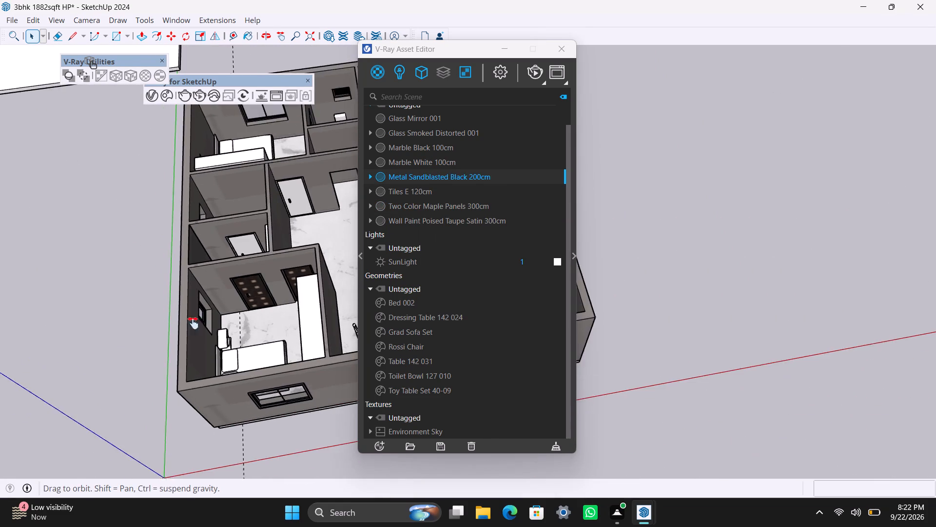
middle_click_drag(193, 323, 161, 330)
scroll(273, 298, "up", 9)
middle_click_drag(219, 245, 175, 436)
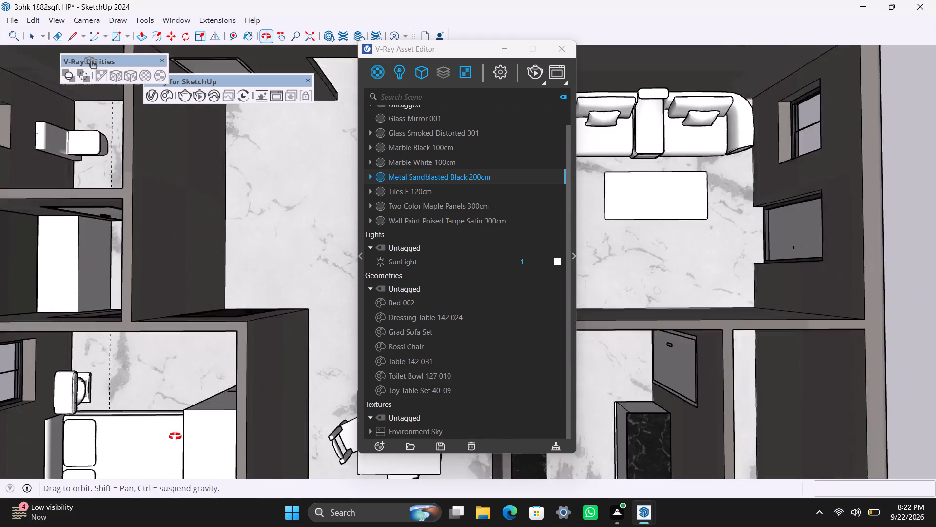
Apply Metal Sandblasted Black 200cm to the door frame in the small room adjoining the dining-side bedroom, with fitted cubic projection.
middle_click_drag(175, 436, 177, 324)
scroll(165, 331, "down", 4)
middle_click_drag(139, 340, 223, 333, "shift")
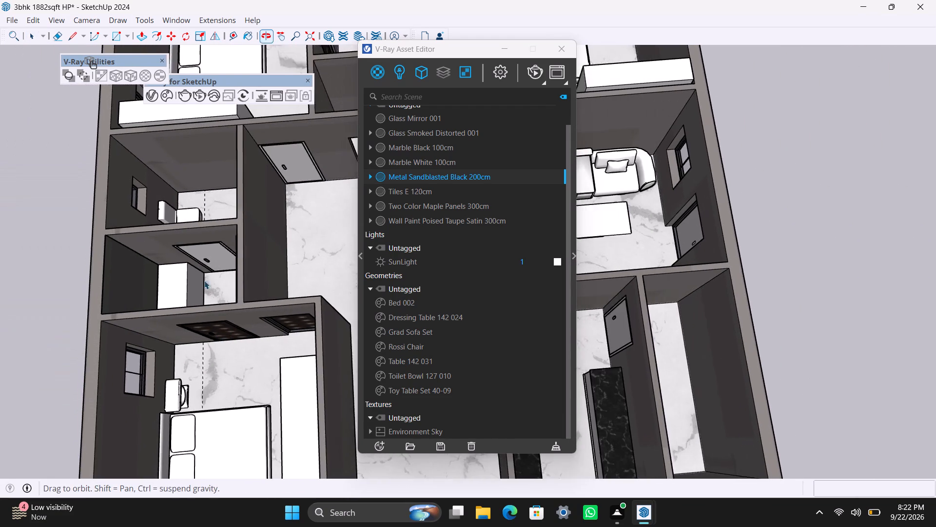
scroll(197, 271, "up", 4)
middle_click_drag(196, 253, 192, 171)
scroll(190, 174, "up", 3)
middle_click_drag(186, 194, 192, 202, "shift")
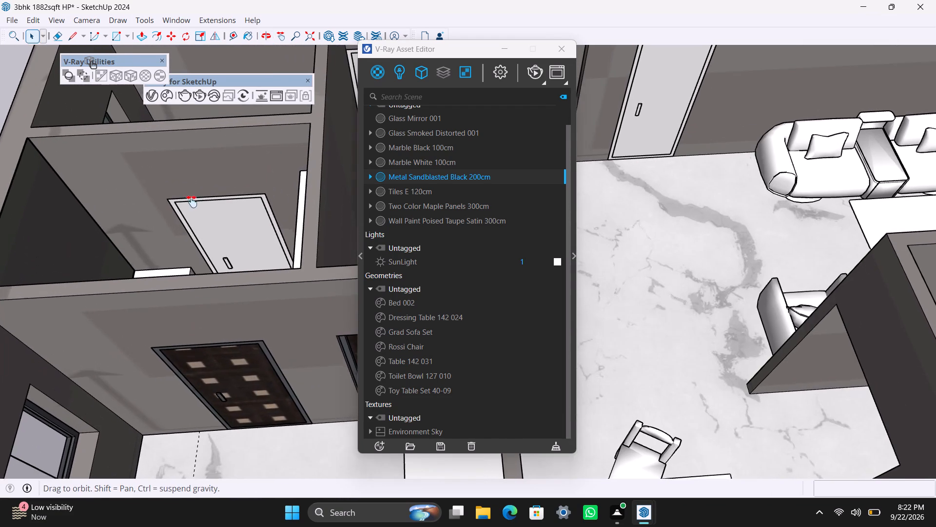
middle_click_drag(192, 202, 220, 227, "shift")
scroll(206, 254, "up", 6)
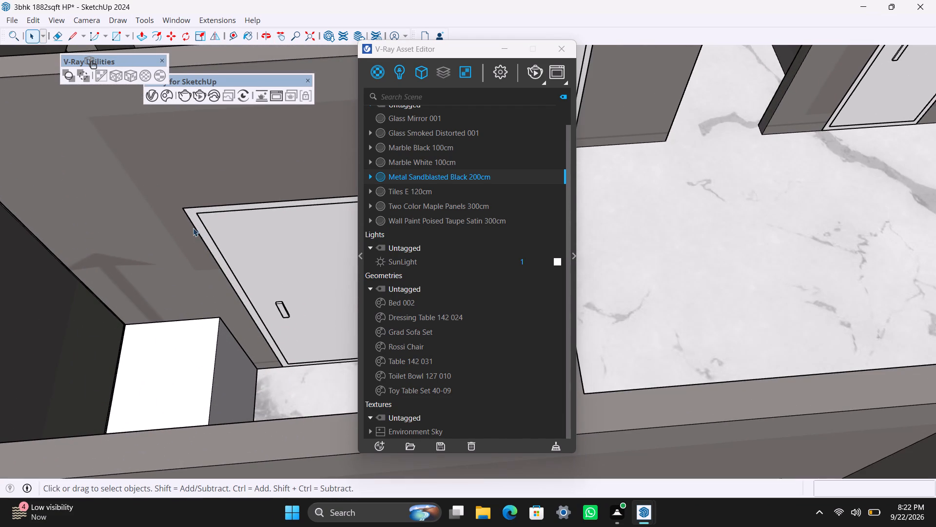
triple_click(194, 221)
double_click(194, 221)
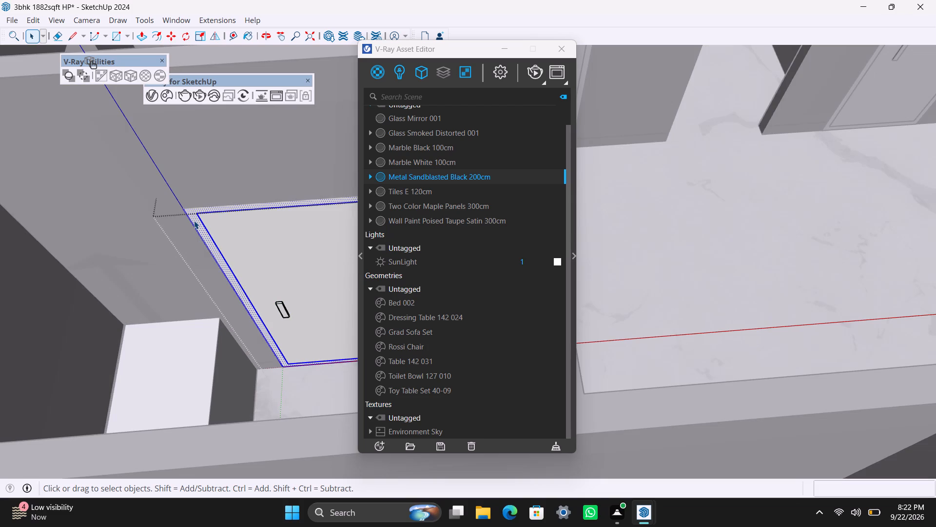
double_click(194, 221)
right_click(398, 180)
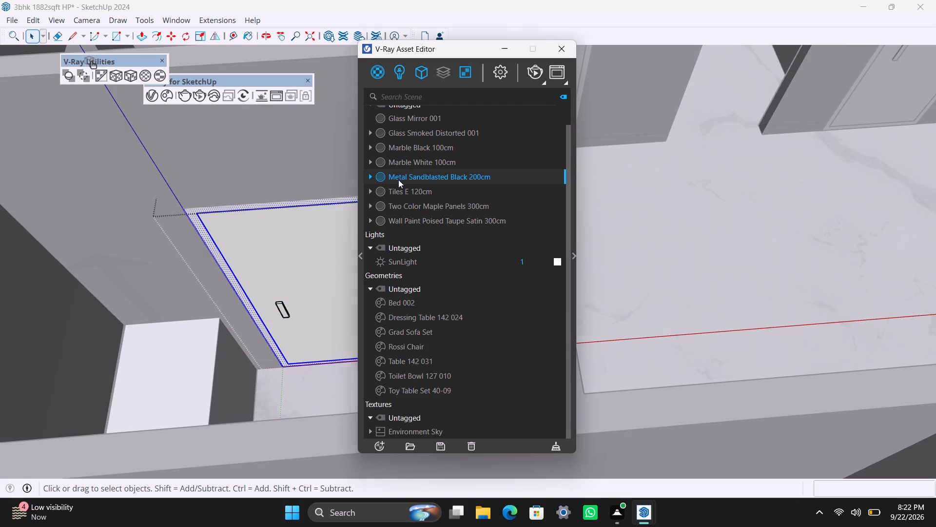
left_click(426, 210)
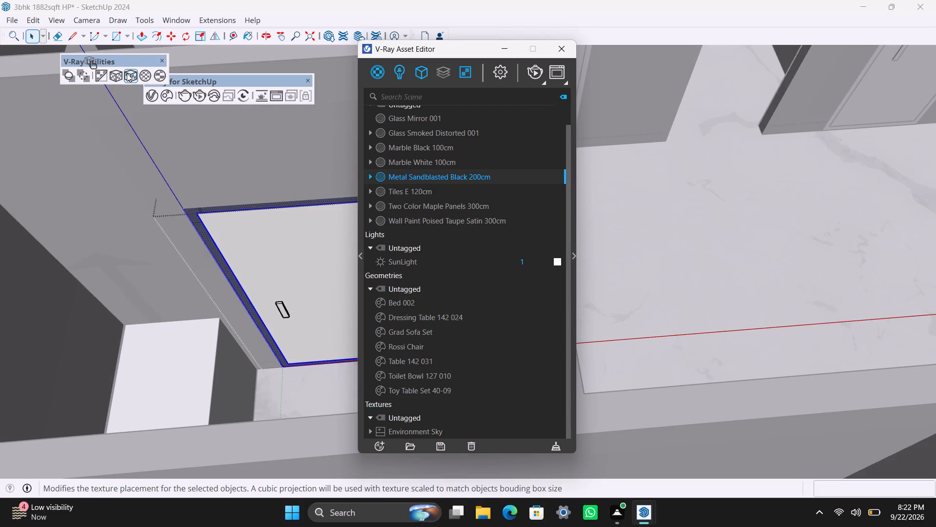
left_click(127, 73)
Apply Two Color Maple Panels 300cm to the panel face of the small room's door.
left_click(244, 232)
triple_click(253, 249)
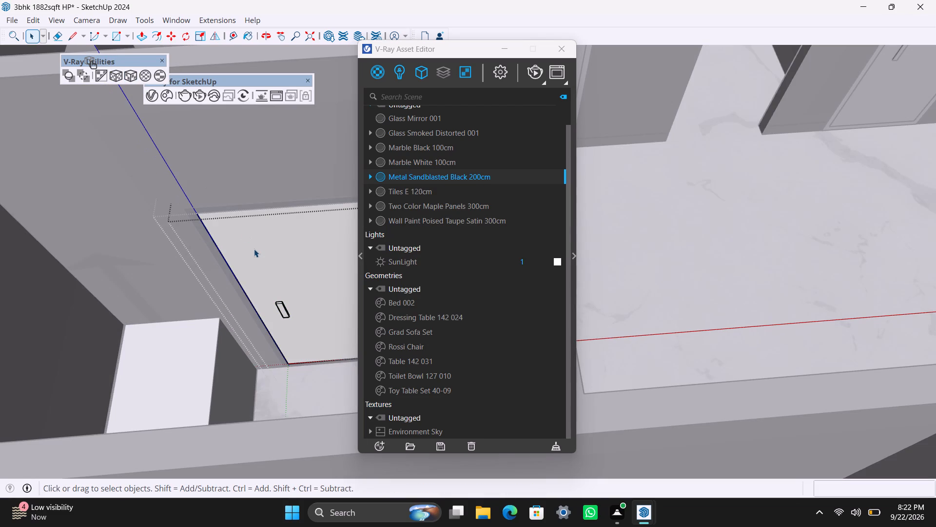
left_click(436, 203)
right_click(433, 203)
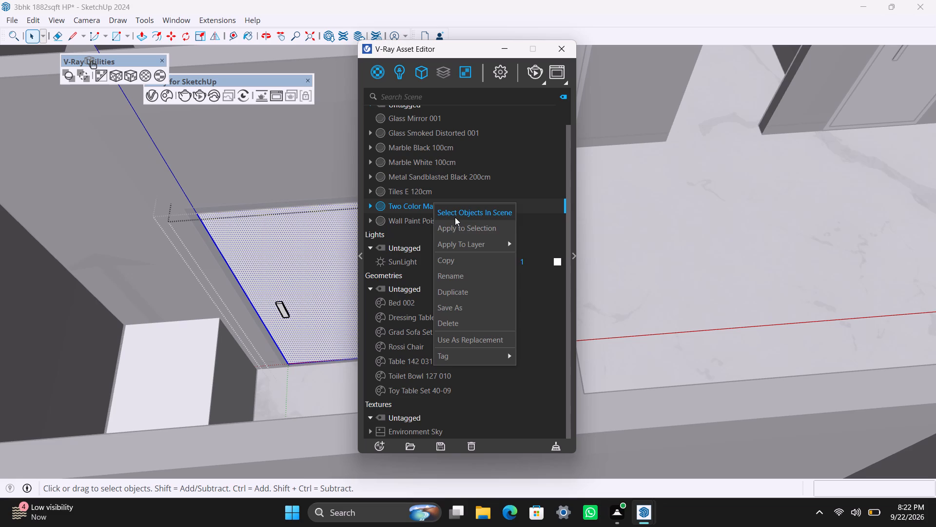
left_click(456, 224)
Apply Metal Sandblasted Black 200cm to the handle of the small room's door, and exit the door groups.
scroll(302, 304, "up", 5)
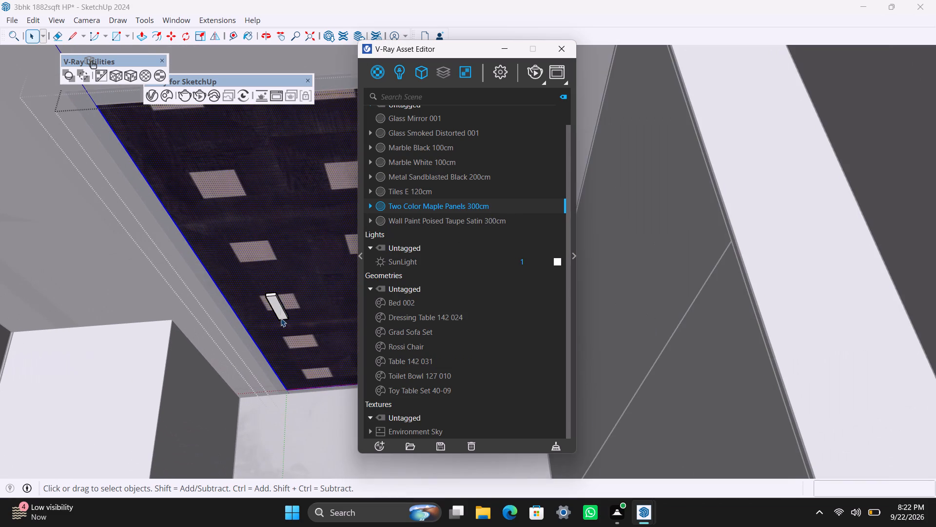
left_click(280, 305)
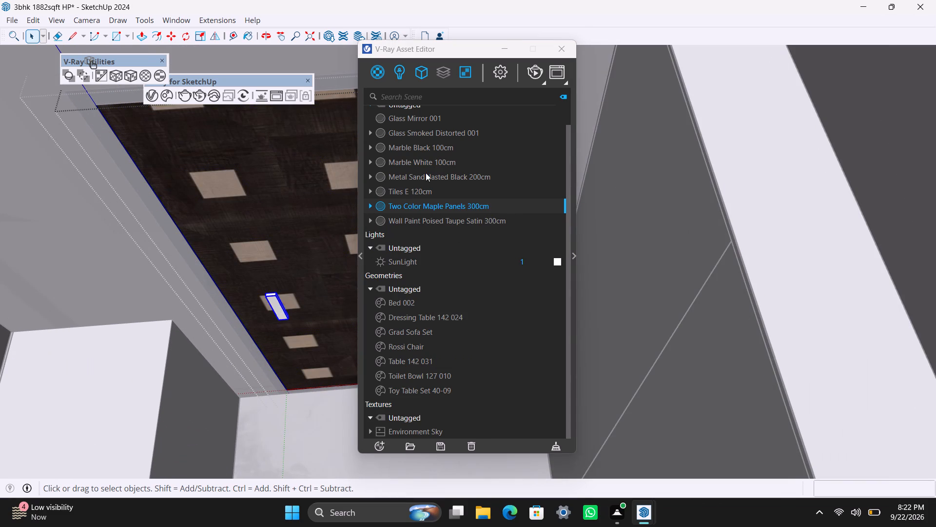
left_click(424, 179)
right_click(423, 179)
left_click(437, 203)
scroll(322, 282, "down", 9)
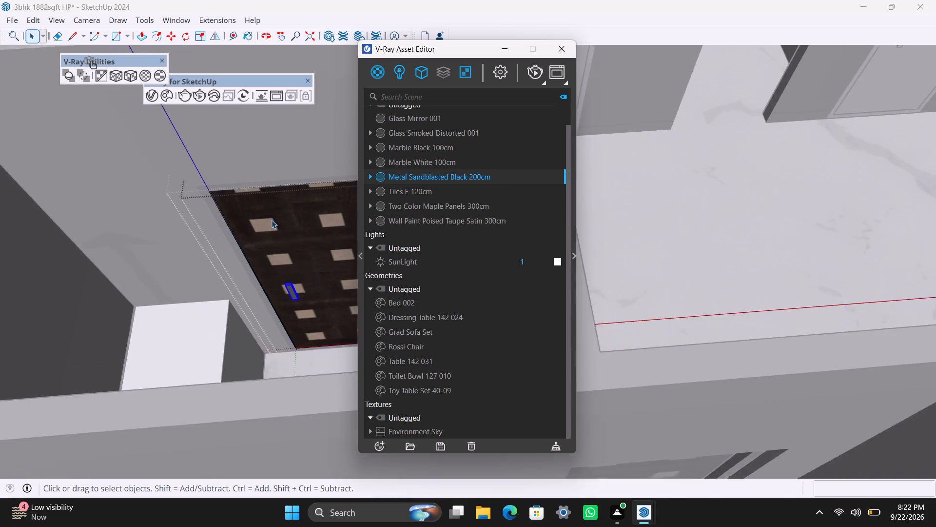
scroll(272, 220, "down", 12)
left_click(85, 208)
scroll(101, 224, "down", 5)
left_click(50, 226)
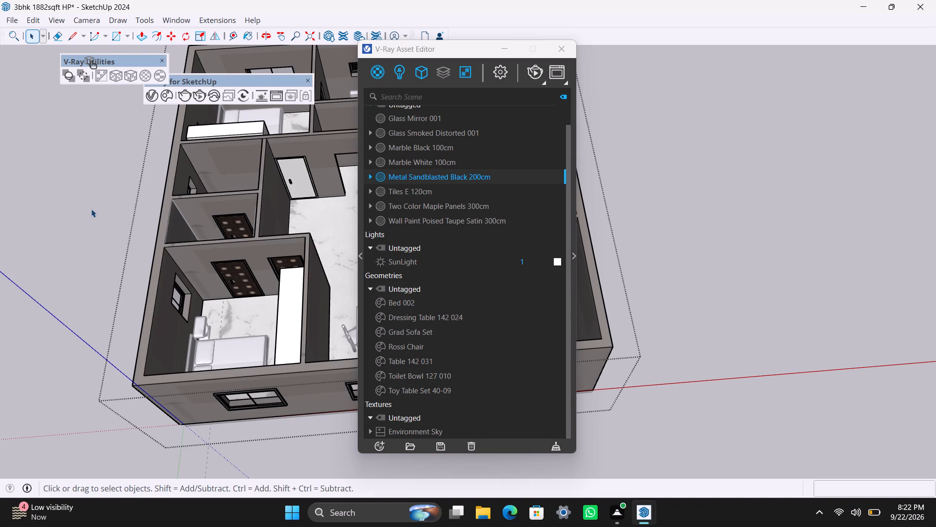
scroll(91, 209, "down", 3)
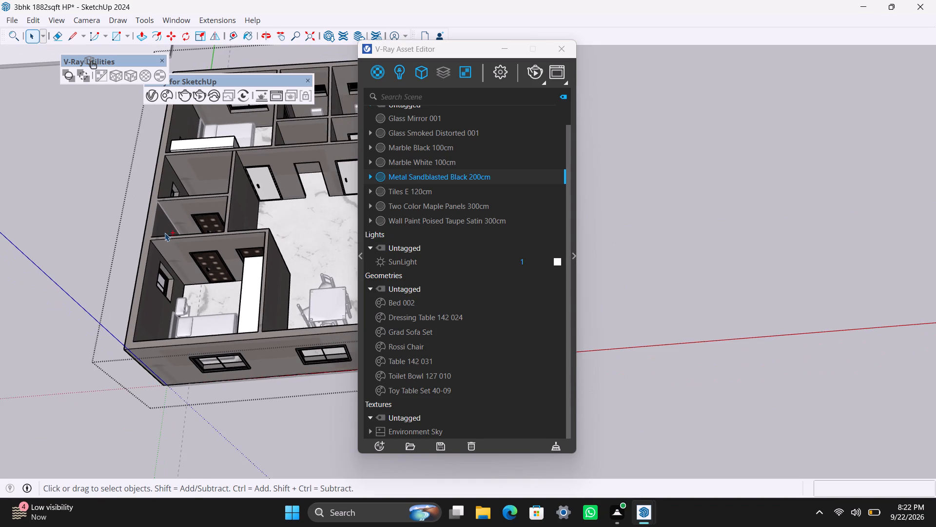
Apply Metal Sandblasted Black 200cm to the frame of the untextured door in the corner of the main hall.
middle_click_drag(166, 233, 184, 291, "shift")
scroll(220, 256, "up", 4)
middle_click_drag(287, 258, 274, 303)
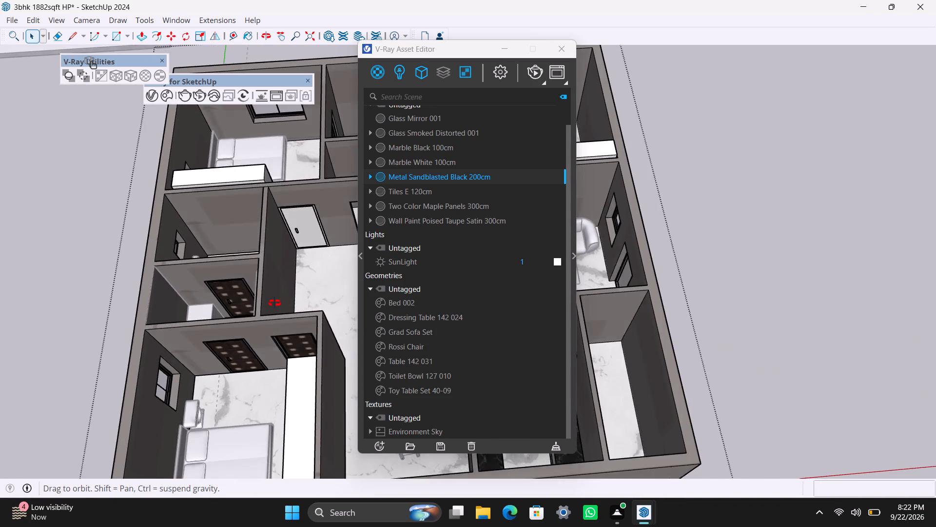
middle_click_drag(274, 303, 272, 346)
scroll(280, 274, "up", 4)
middle_click_drag(281, 272, 175, 287)
scroll(183, 263, "up", 4)
middle_click_drag(184, 224, 183, 186)
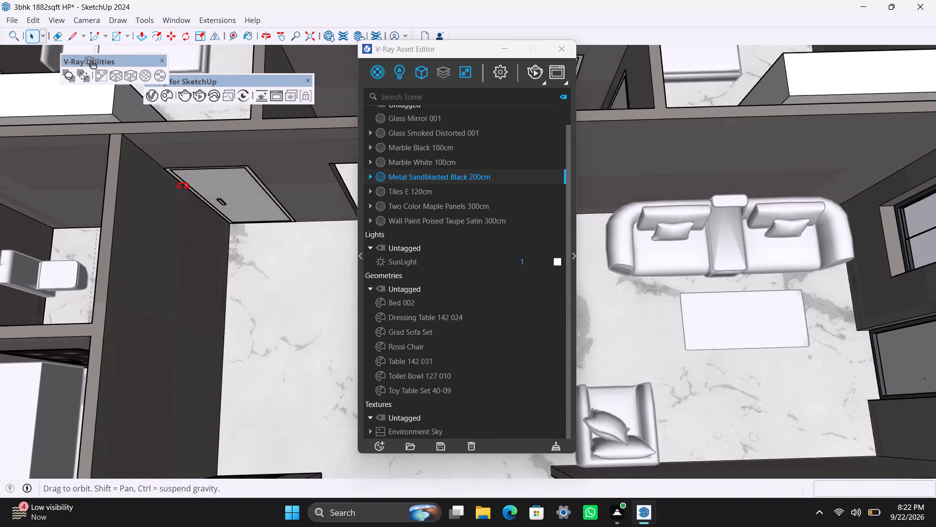
middle_click_drag(183, 186, 194, 138)
scroll(192, 160, "down", 2)
middle_click_drag(195, 200, 202, 279, "shift")
scroll(202, 259, "up", 3)
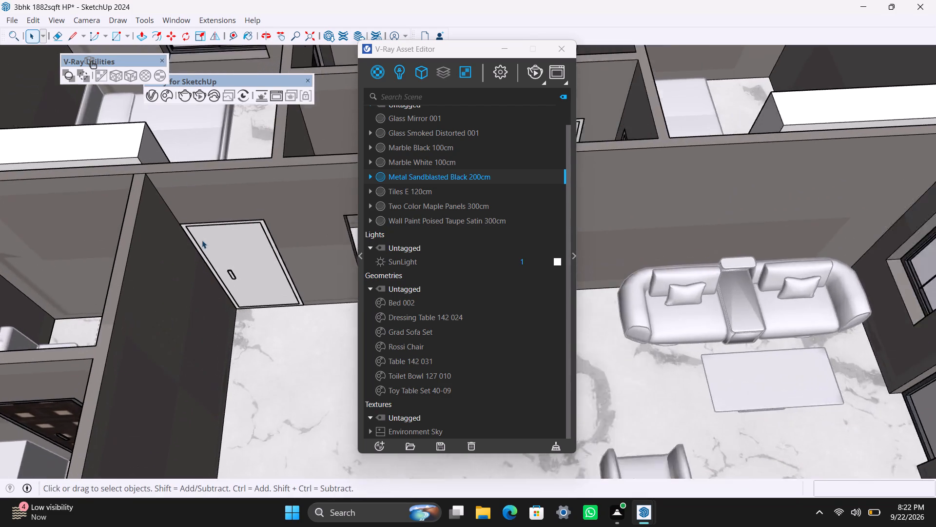
scroll(202, 240, "up", 3)
middle_click_drag(187, 240, 186, 221)
scroll(186, 221, "up", 3)
triple_click(186, 208)
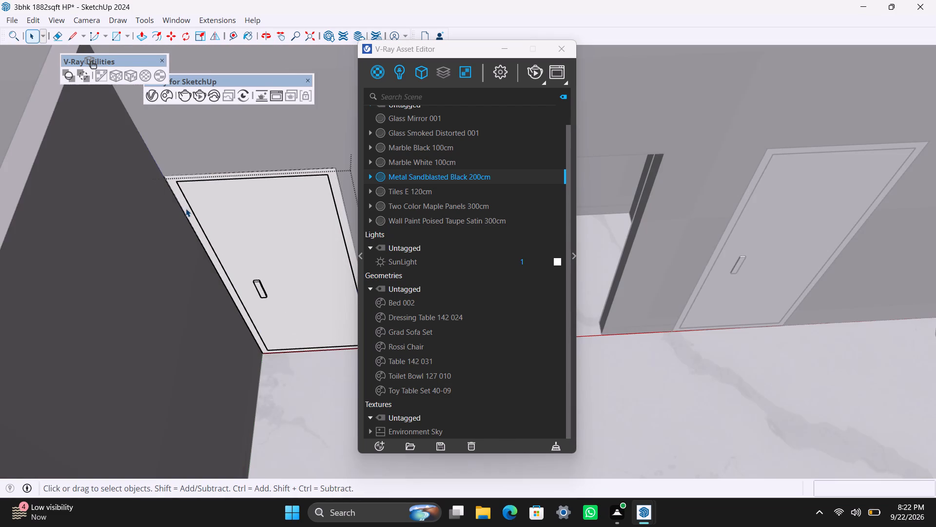
left_click(186, 208)
right_click(423, 178)
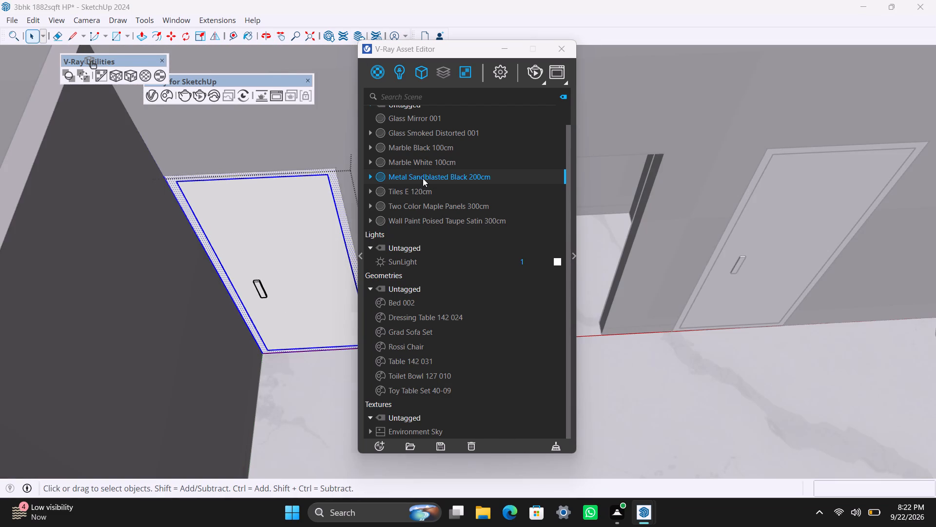
left_click(429, 203)
Apply Two Color Maple Panels 300cm to the panel face of the hall's corner door.
left_click(241, 231)
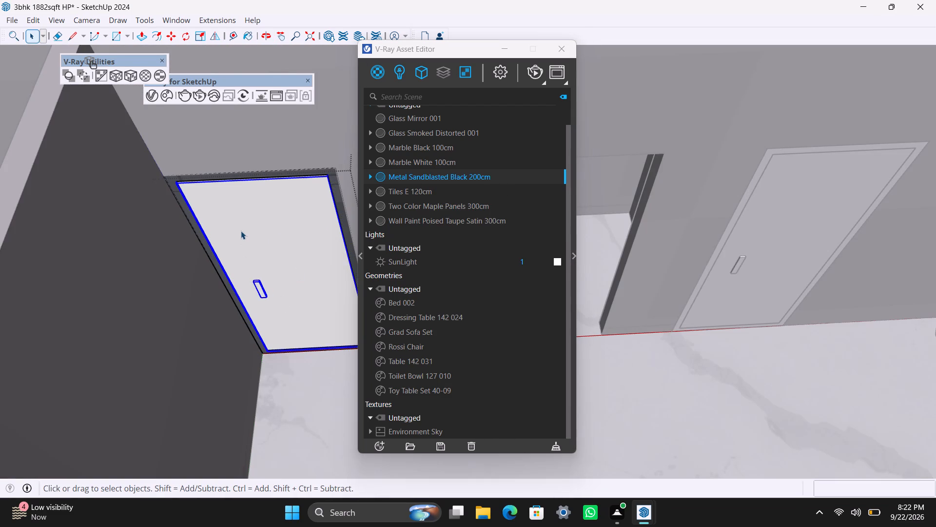
double_click(241, 231)
double_click(241, 231)
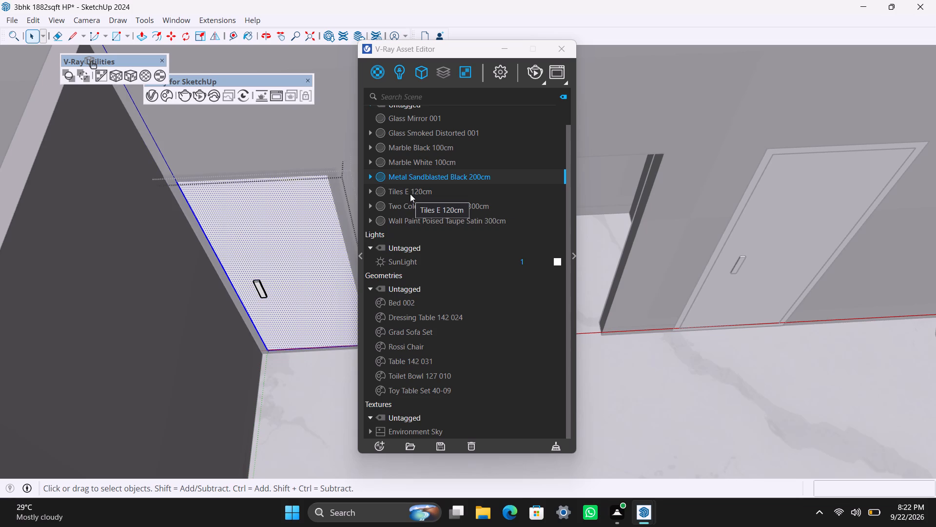
left_click(401, 208)
right_click(401, 209)
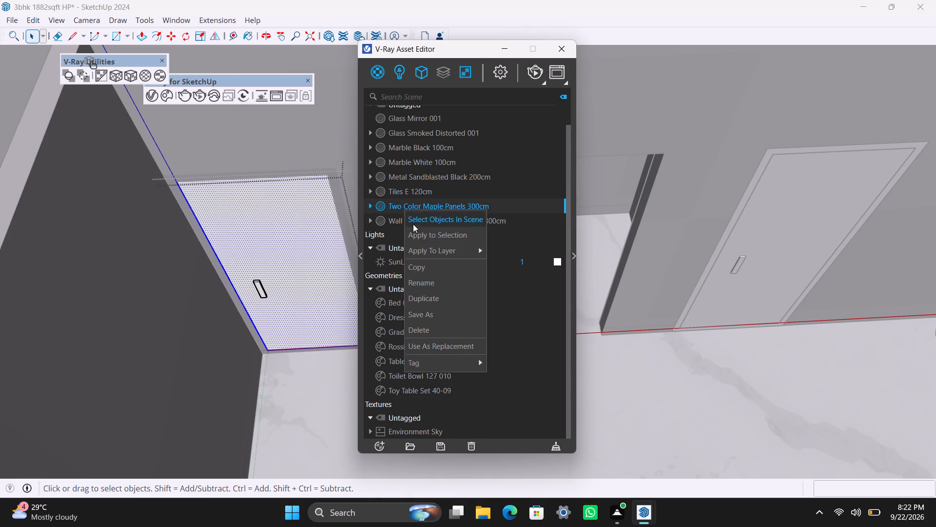
left_click(416, 233)
Apply Metal Sandblasted Black 200cm to the handle of the hall's corner door, and exit the door groups.
scroll(272, 276, "up", 5)
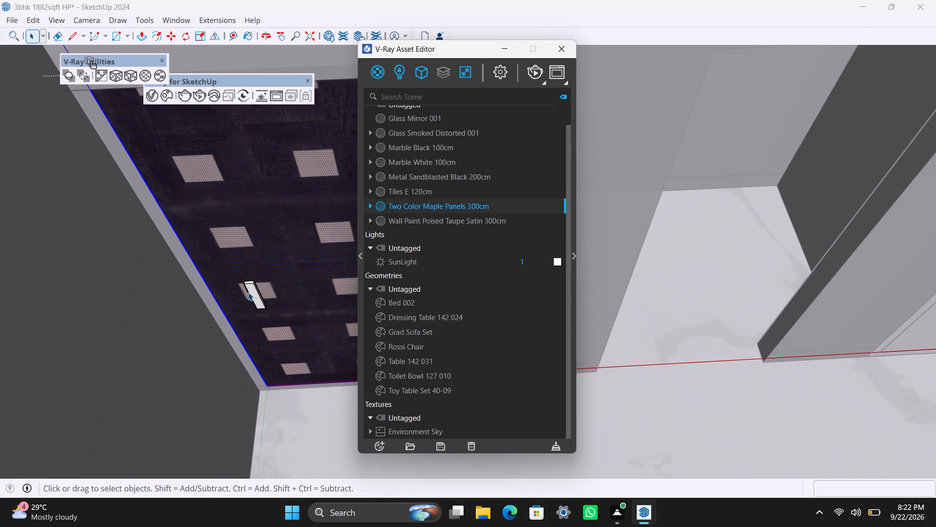
left_click(250, 287)
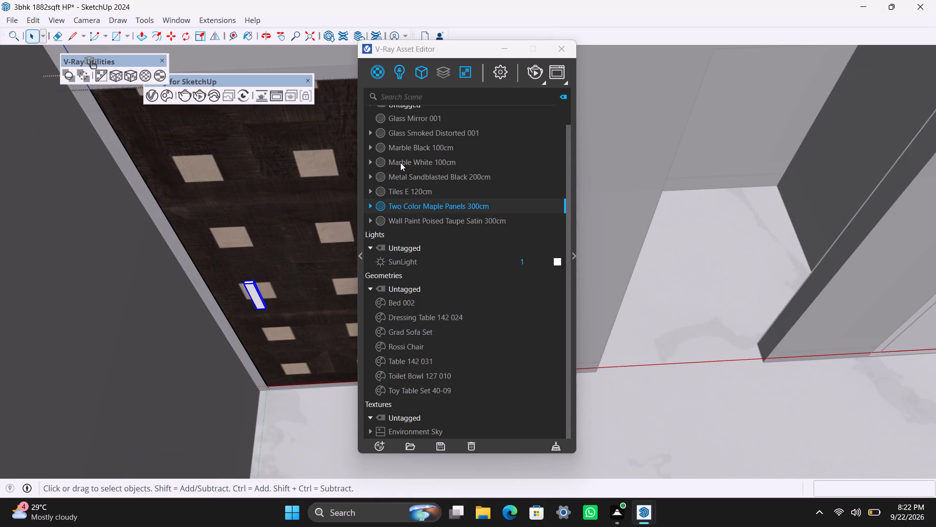
left_click(401, 175)
right_click(401, 175)
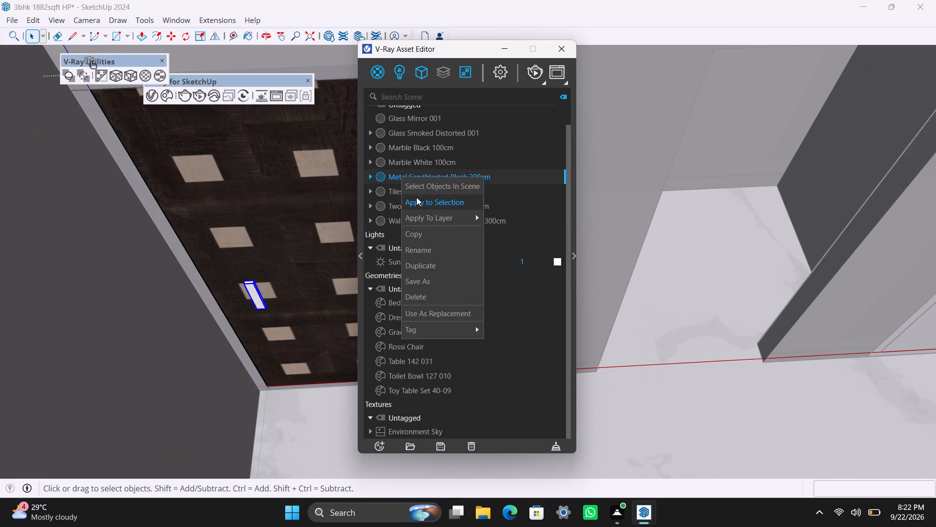
left_click(416, 197)
scroll(284, 266, "down", 17)
middle_click_drag(262, 295, 95, 279)
left_click(155, 294)
double_click(172, 295)
triple_click(178, 297)
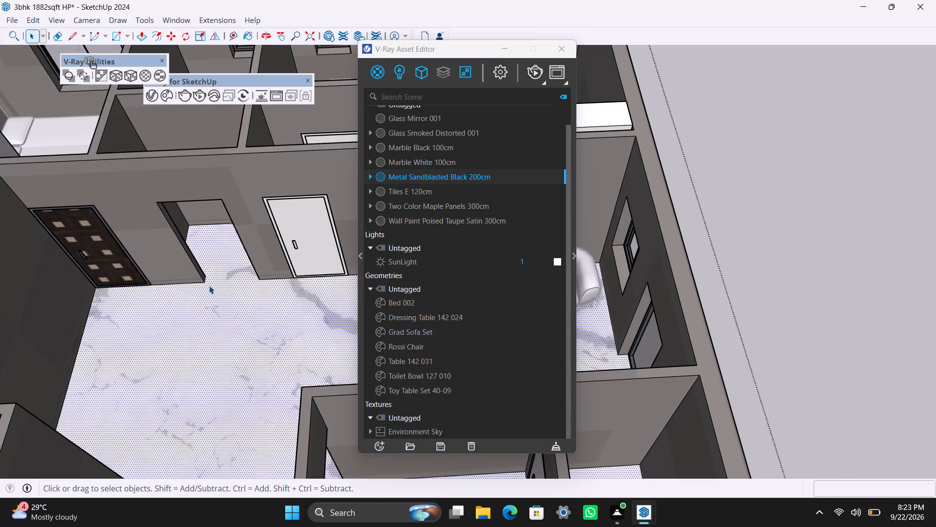
Apply Metal Sandblasted Black 200cm to the frame of the hall door between the open passage and the sofa, with fitted cubic projection.
scroll(207, 285, "down", 4)
middle_click_drag(199, 298, 184, 323, "shift")
scroll(236, 295, "up", 11)
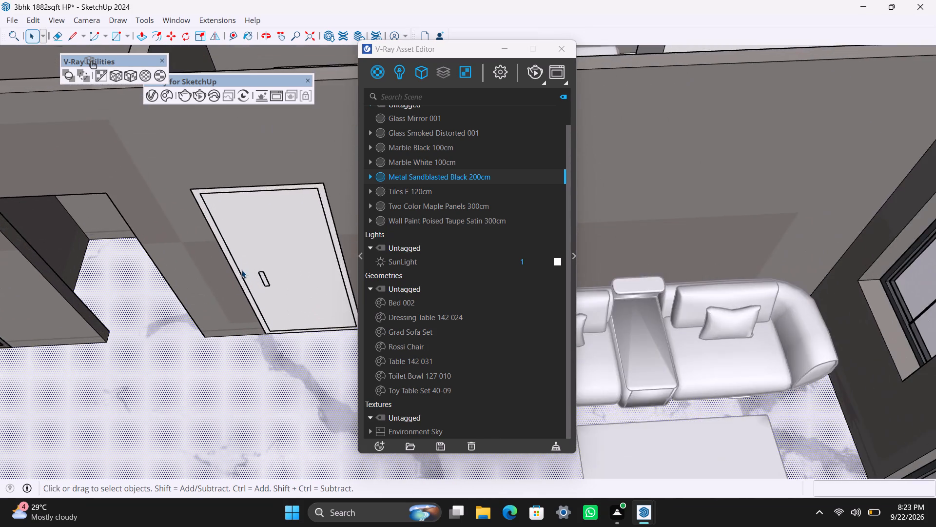
scroll(241, 270, "up", 4)
triple_click(227, 257)
left_click(227, 257)
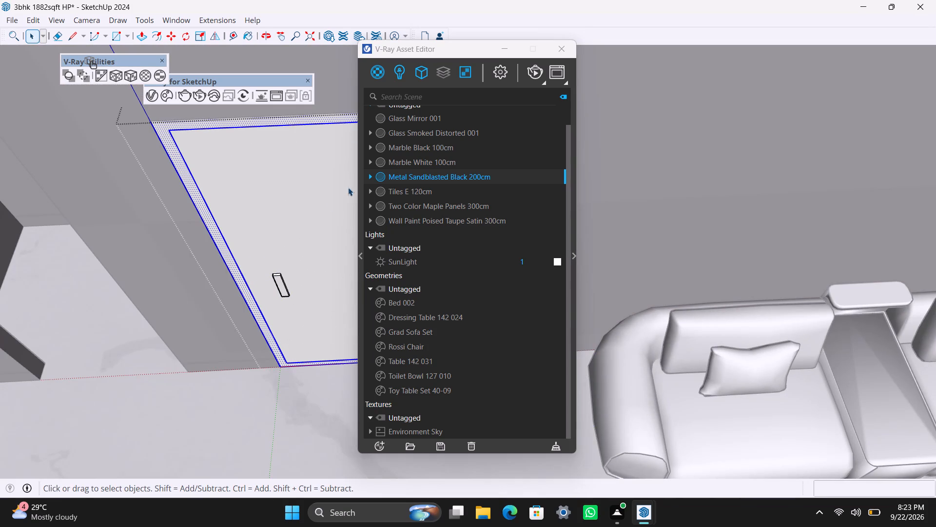
left_click(404, 210)
right_click(404, 209)
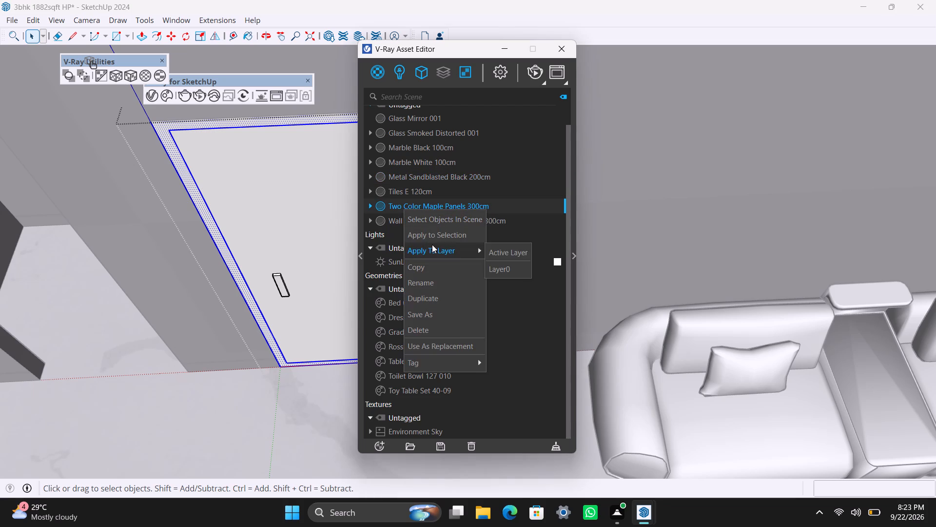
left_click(410, 176)
right_click(409, 176)
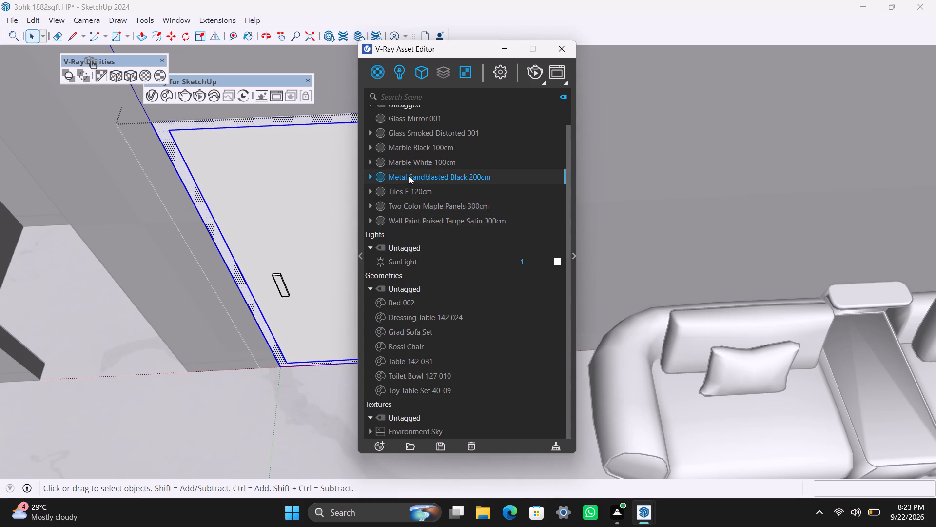
left_click(419, 196)
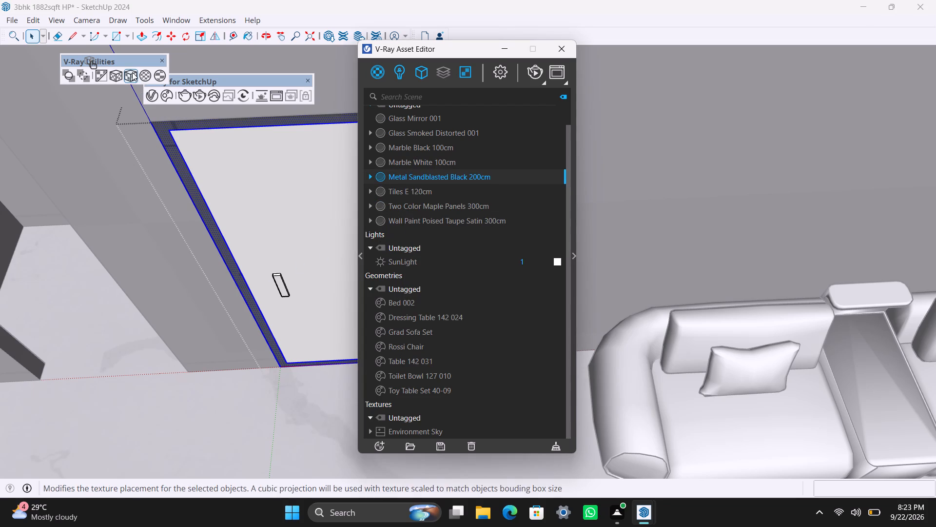
left_click(130, 75)
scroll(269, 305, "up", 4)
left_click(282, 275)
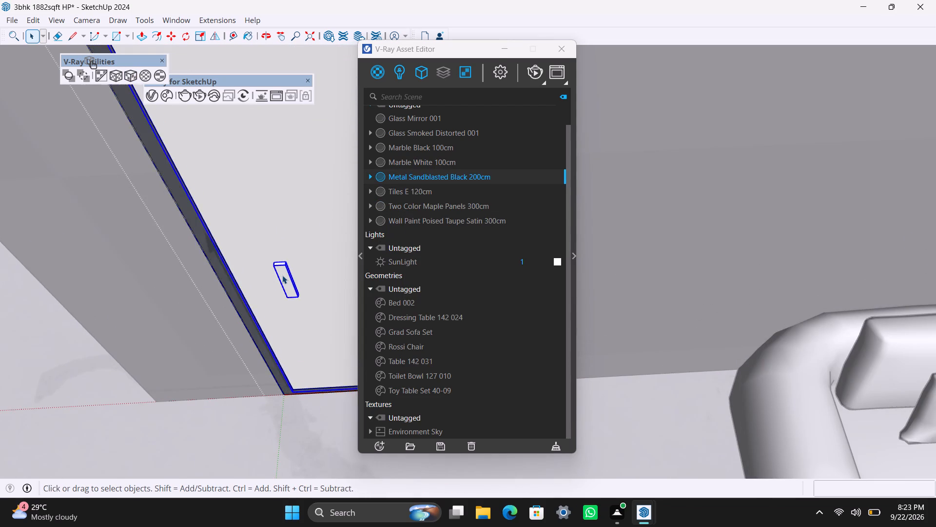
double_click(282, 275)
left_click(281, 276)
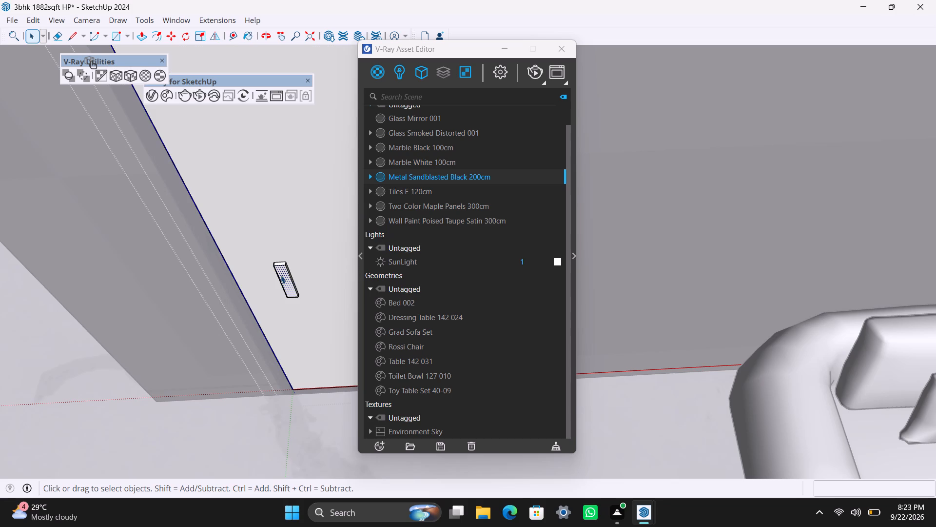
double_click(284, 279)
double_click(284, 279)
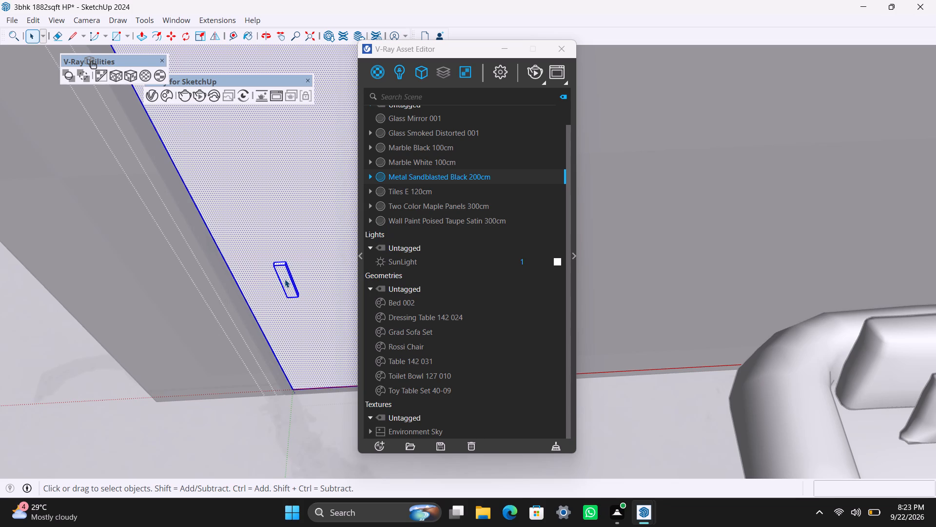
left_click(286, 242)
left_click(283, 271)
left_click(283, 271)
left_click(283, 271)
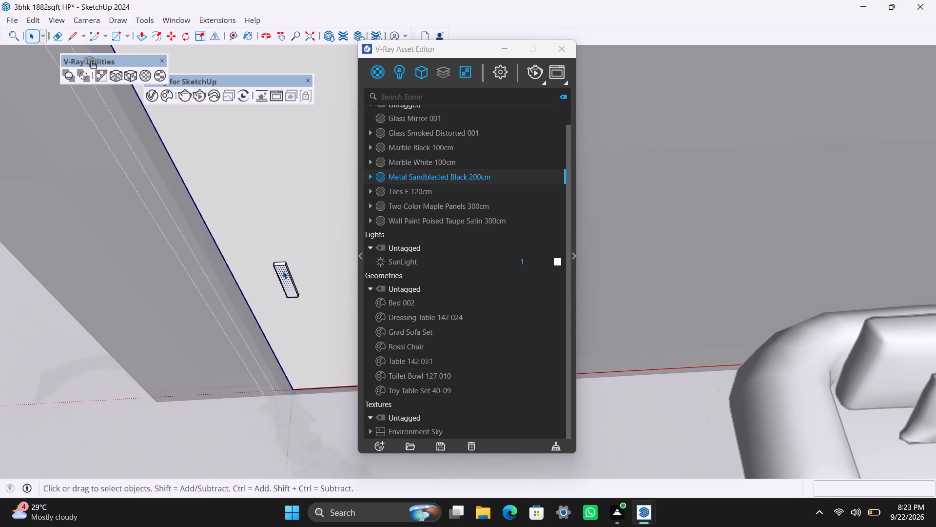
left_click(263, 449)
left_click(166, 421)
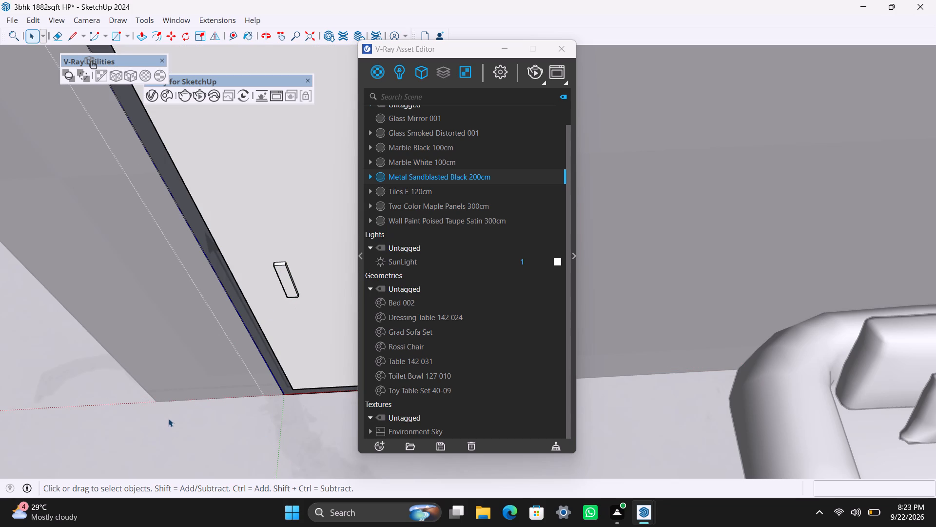
Apply Metal Sandblasted Black 200cm to the front face of the handle on the hall door between the open passage and the sofa.
triple_click(287, 281)
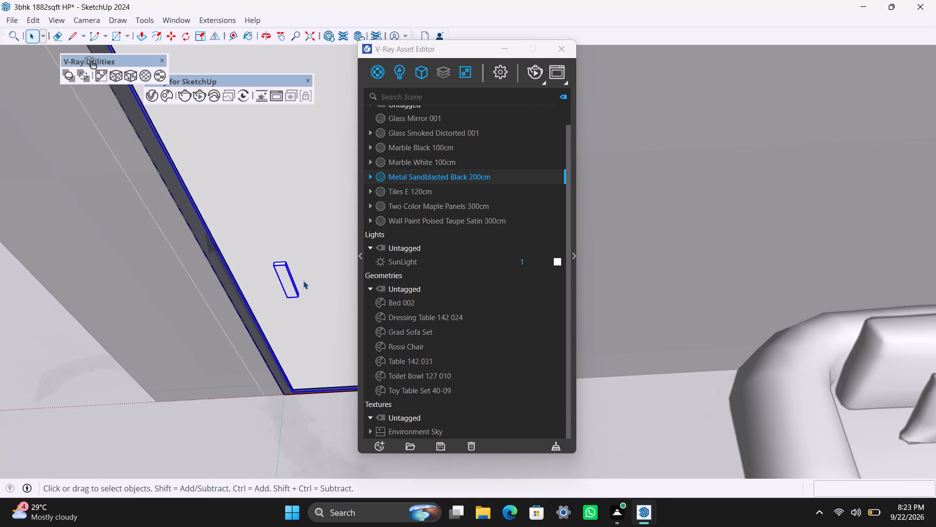
triple_click(288, 281)
triple_click(288, 281)
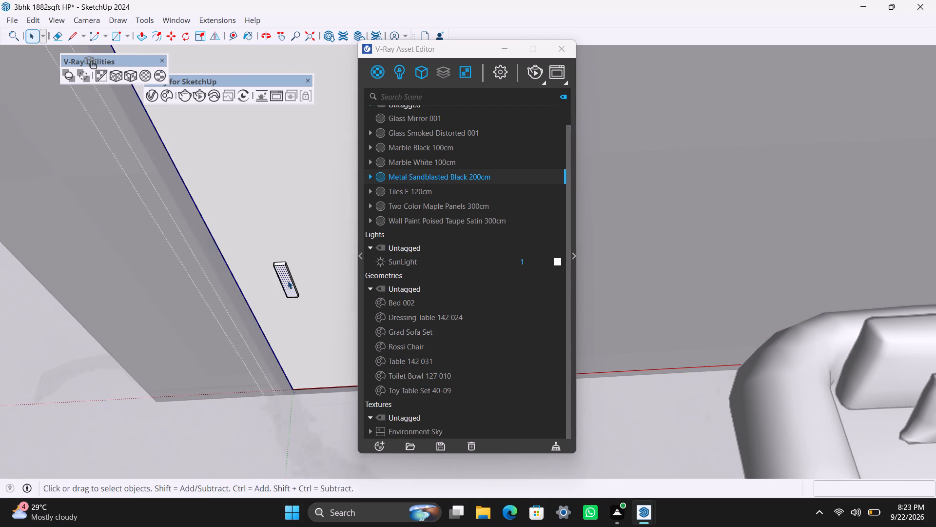
triple_click(288, 281)
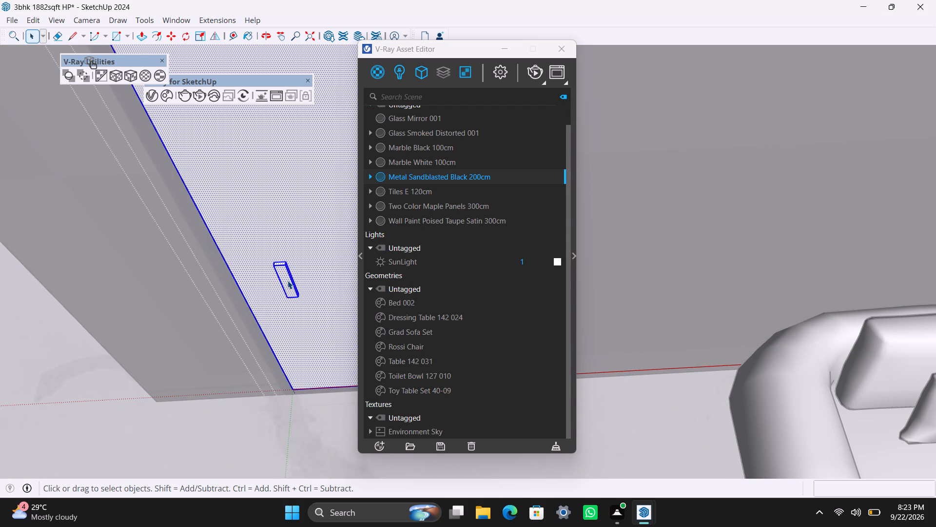
scroll(264, 292, "up", 5)
left_click(286, 261)
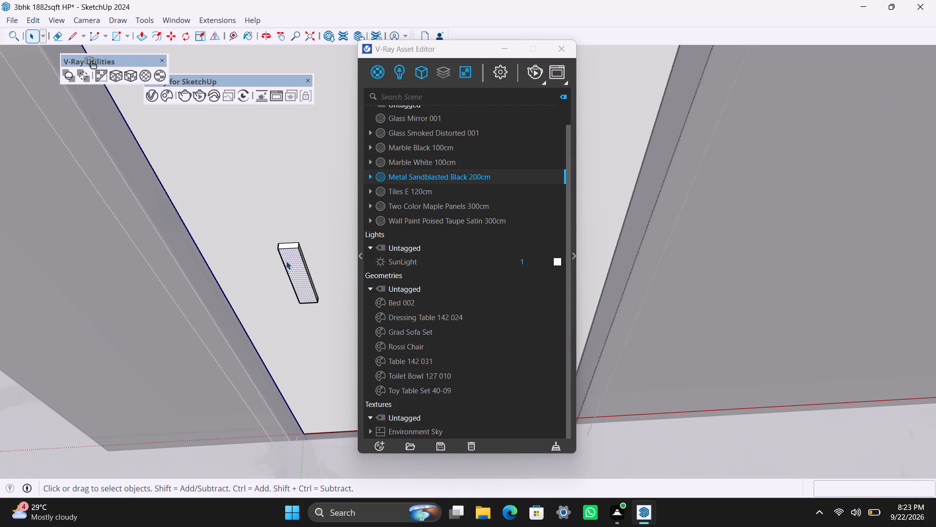
double_click(287, 261)
left_click(401, 218)
right_click(401, 219)
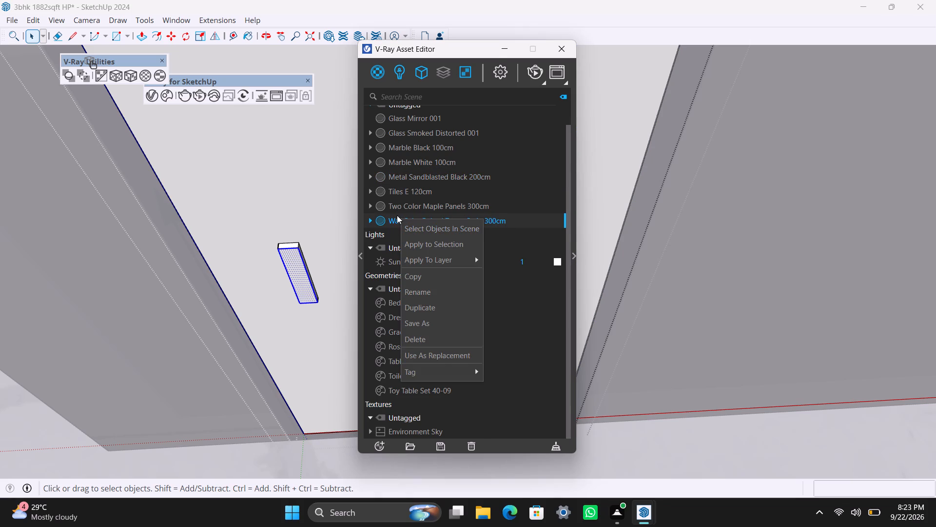
left_click(395, 181)
right_click(395, 181)
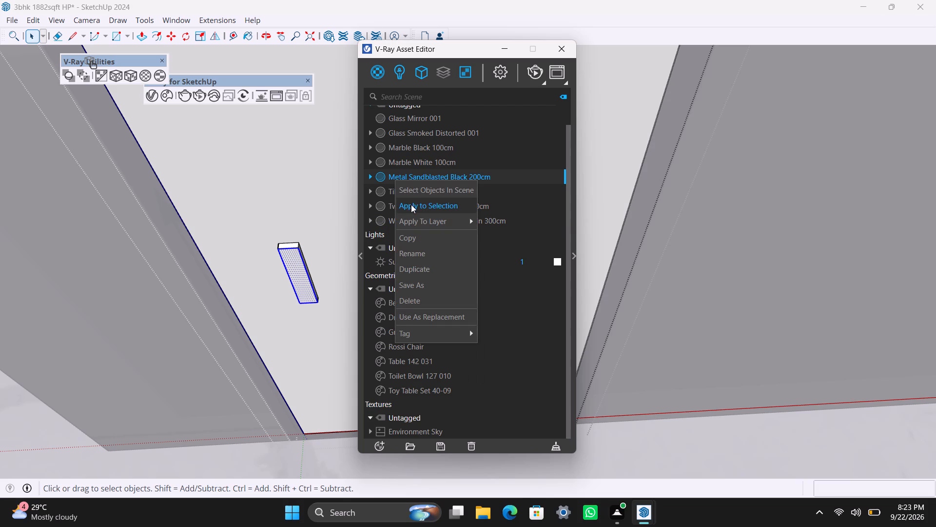
left_click(411, 205)
Apply Metal Sandblasted Black 200cm to the top end face of the same door handle.
scroll(304, 272, "up", 9)
left_click(280, 232)
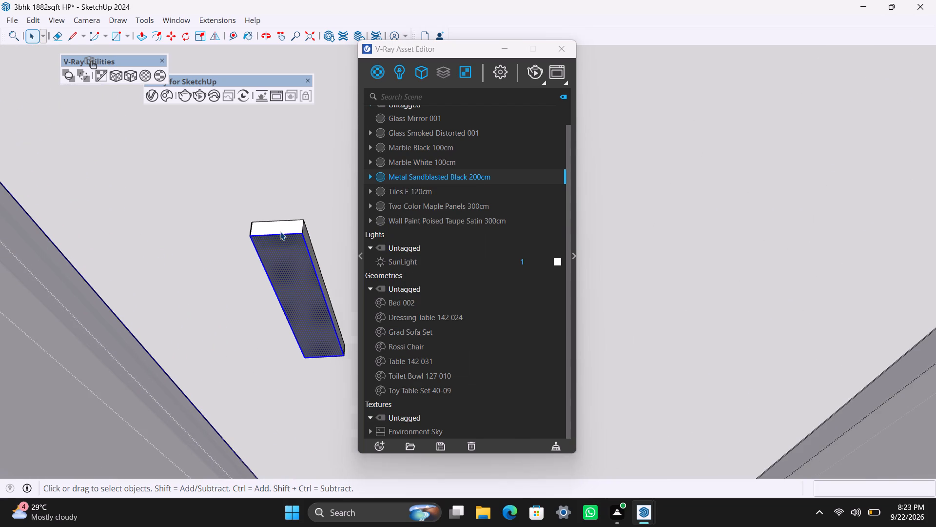
left_click(280, 232)
right_click(405, 180)
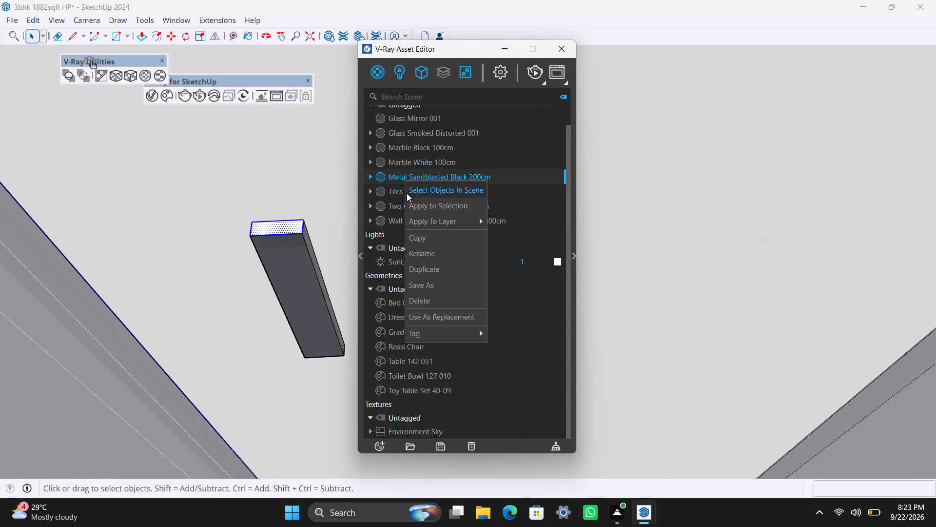
left_click(412, 204)
Apply Metal Sandblasted Black 200cm to the handle's long side face nearer the sofa.
scroll(323, 284, "up", 2)
scroll(246, 317, "down", 2)
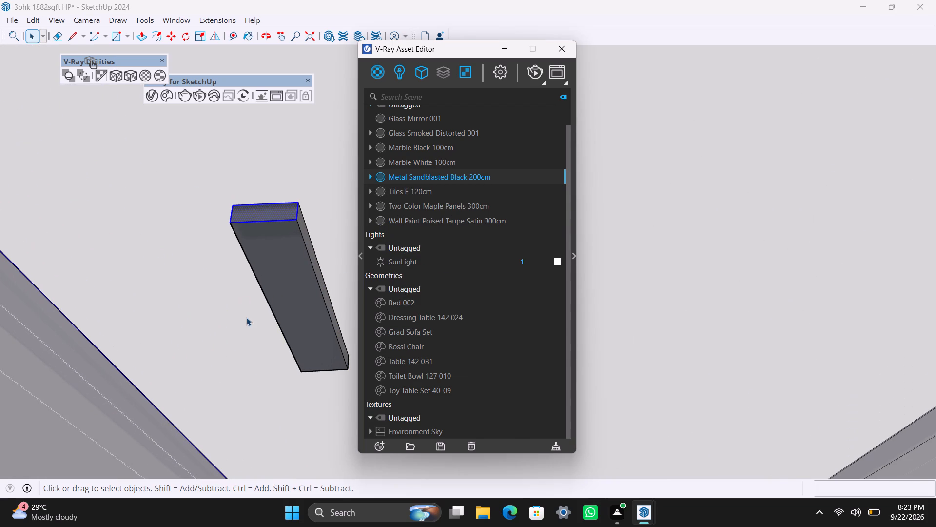
scroll(246, 317, "down", 7)
middle_click_drag(286, 322, 185, 340)
scroll(195, 304, "up", 6)
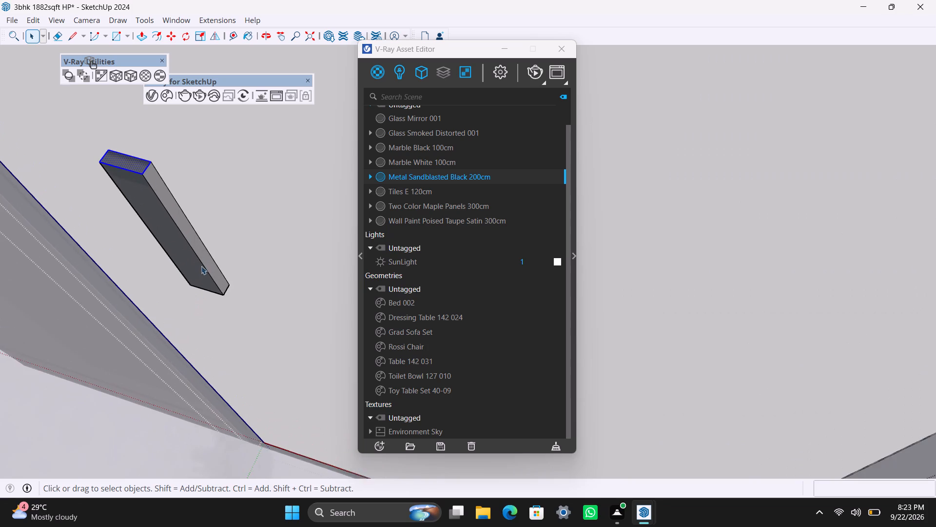
scroll(201, 266, "up", 2)
left_click(202, 254)
right_click_drag(435, 176, 435, 187)
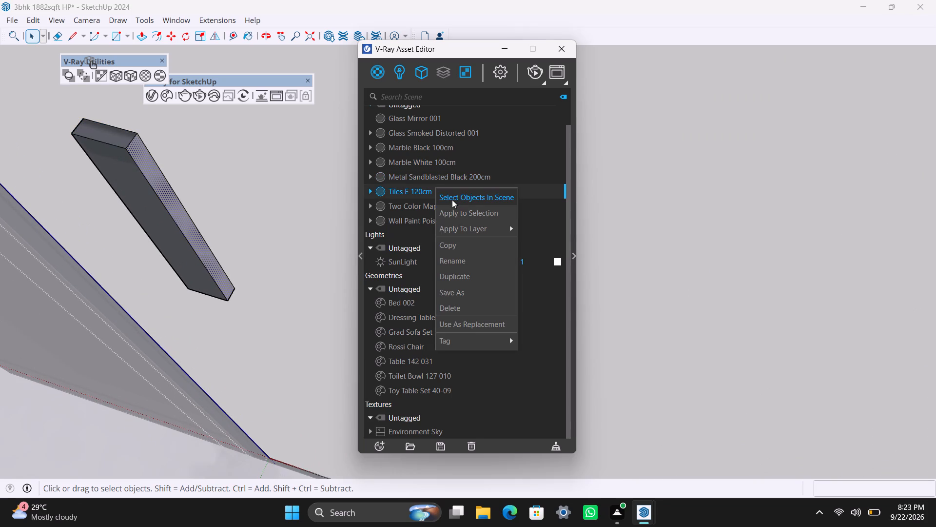
left_click(450, 208)
scroll(150, 297, "down", 5)
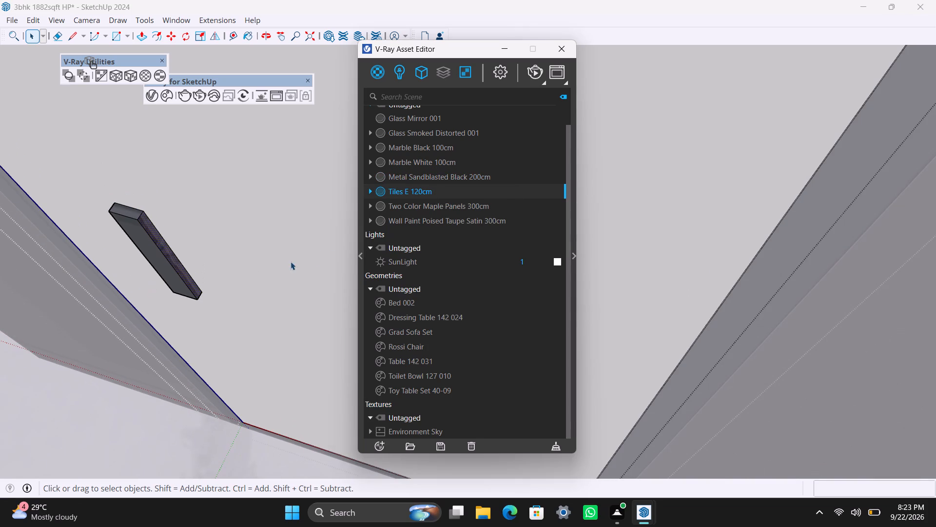
left_click(418, 172)
right_click(418, 173)
left_click(446, 197)
scroll(219, 304, "down", 9)
Apply Metal Sandblasted Black 200cm to the handle's opposite long side face, the one nearer the door frame.
middle_click_drag(185, 292, 195, 294)
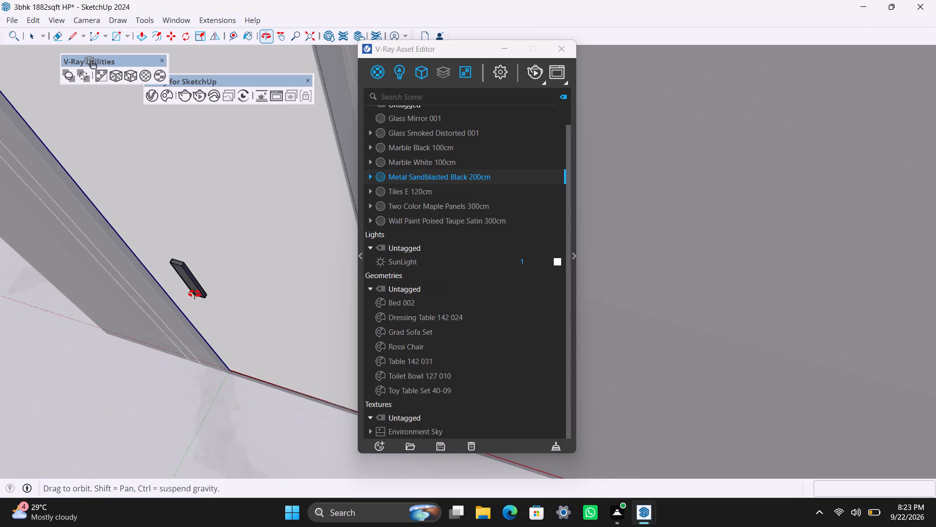
middle_click_drag(195, 294, 379, 200)
scroll(307, 281, "up", 7)
middle_click_drag(317, 280, 352, 292)
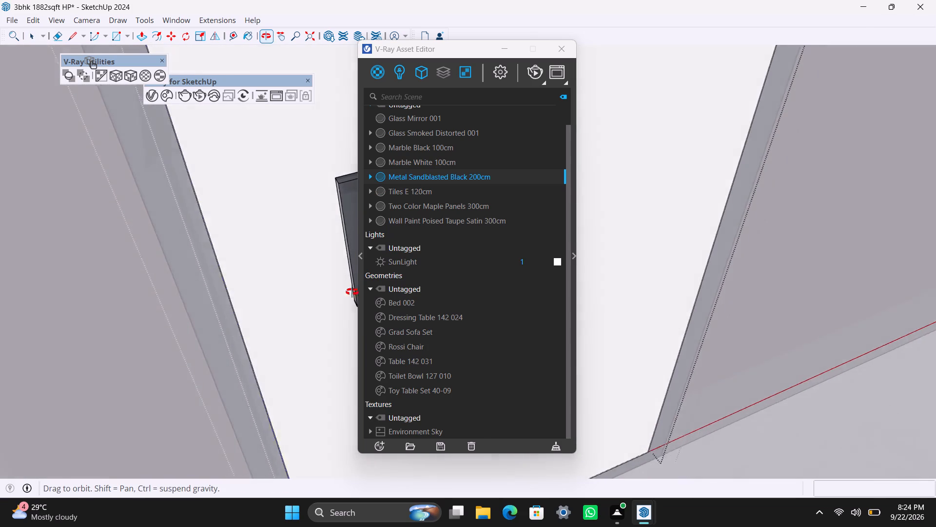
middle_click_drag(352, 292, 389, 295)
scroll(345, 260, "up", 3)
middle_click_drag(344, 259, 273, 253, "shift")
scroll(262, 255, "up", 2)
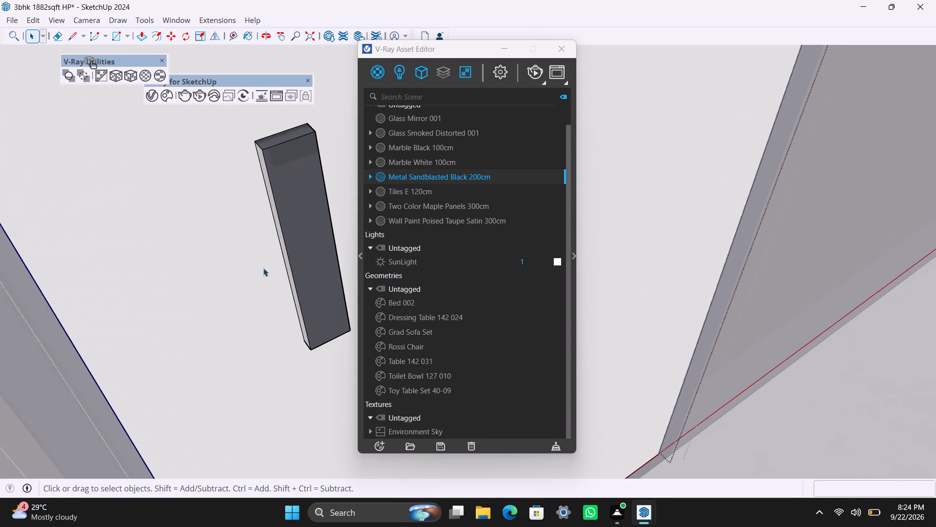
middle_click_drag(263, 268, 307, 264)
scroll(309, 249, "up", 6)
left_click(260, 208)
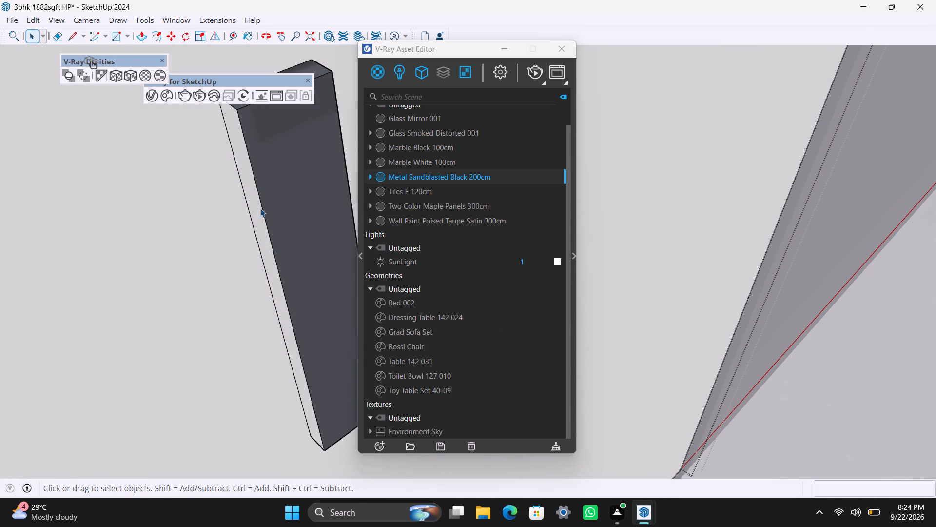
right_click(429, 175)
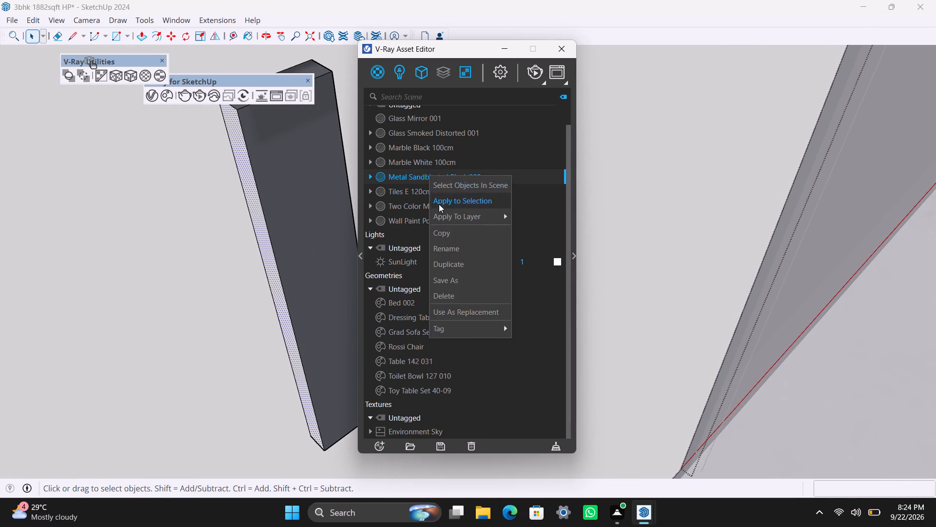
left_click(439, 204)
Apply Two Color Maple Panels 300cm to the panel face of the same hall door, and exit the door groups.
scroll(275, 236, "down", 17)
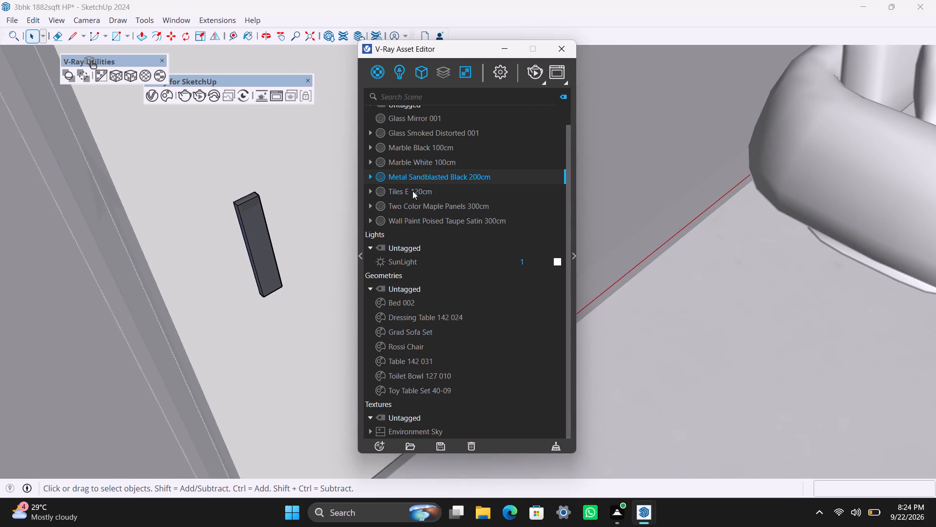
scroll(215, 261, "down", 20)
scroll(215, 261, "down", 6)
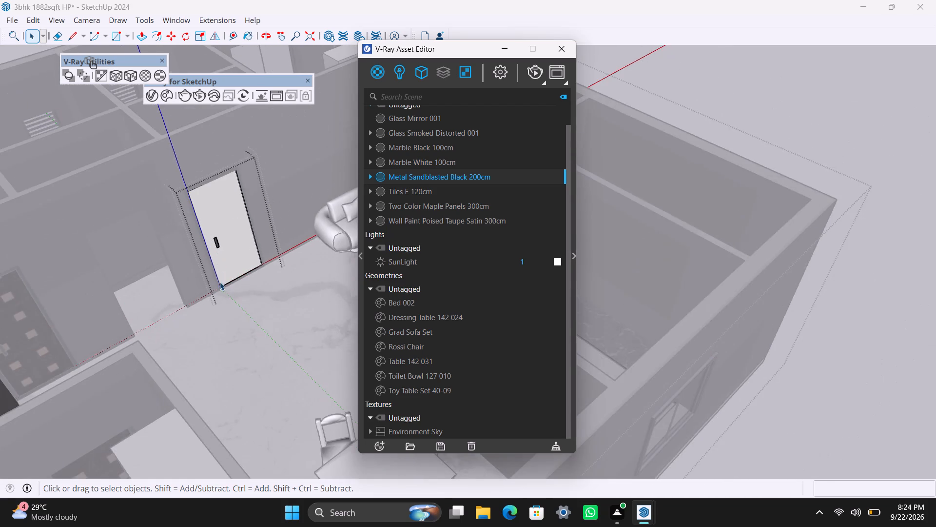
scroll(235, 258, "up", 8)
double_click(229, 257)
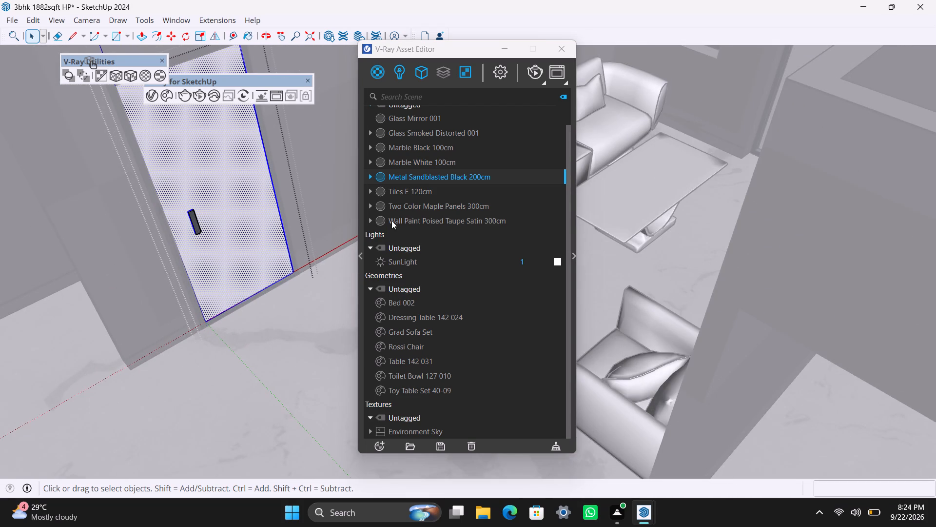
left_click(422, 223)
right_click(420, 223)
left_click(414, 207)
right_click(413, 207)
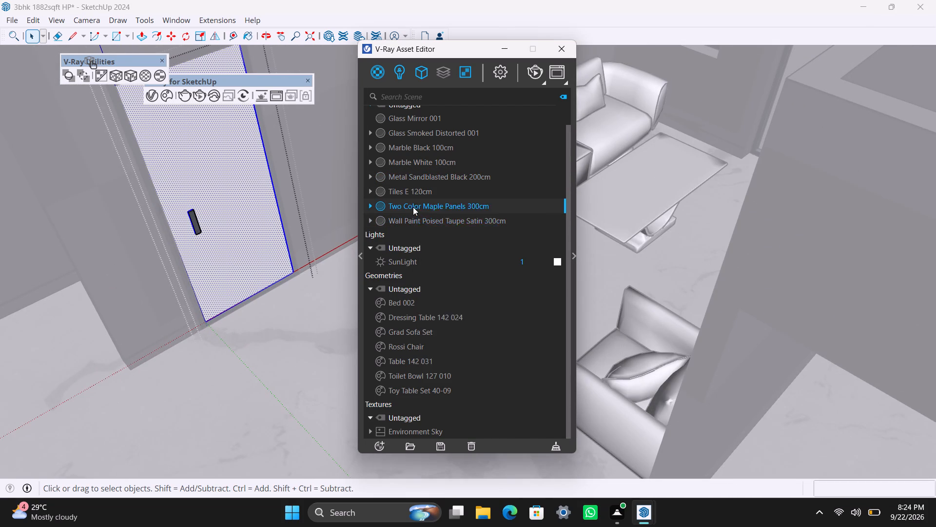
left_click(426, 235)
scroll(280, 297, "down", 12)
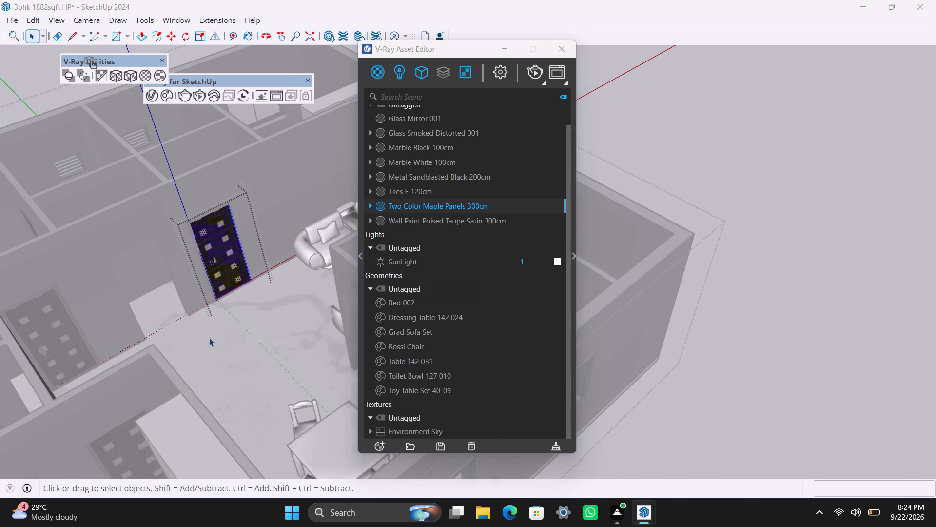
triple_click(209, 338)
Examine the rooms from several sides for doors that still lack materials.
scroll(194, 315, "down", 10)
scroll(216, 331, "up", 4)
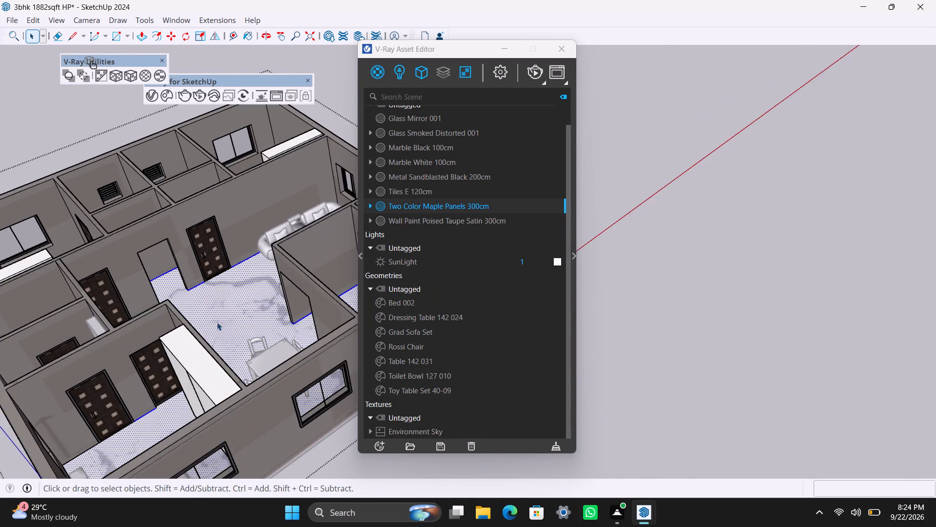
middle_click_drag(217, 322, 93, 321)
scroll(114, 309, "down", 4)
middle_click_drag(182, 295, 180, 377)
scroll(185, 347, "up", 4)
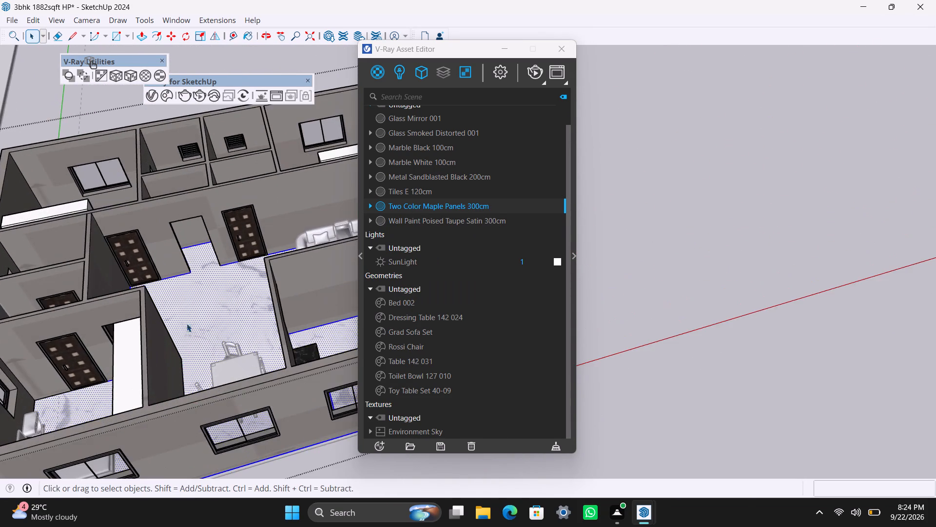
middle_click_drag(199, 336, 58, 362)
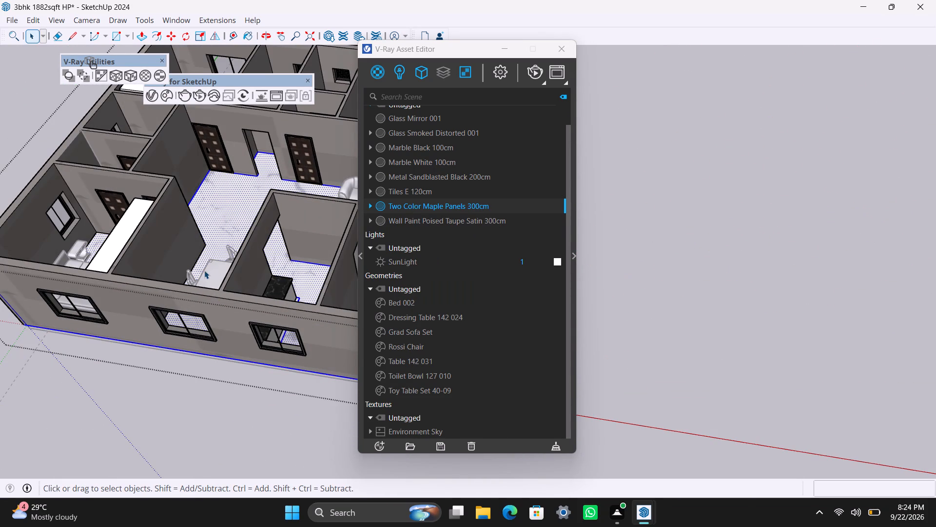
middle_click_drag(179, 335, 325, 357)
scroll(164, 286, "down", 5)
middle_click_drag(131, 345, 319, 347)
scroll(277, 361, "down", 4)
middle_click_drag(253, 361, 212, 278, "shift")
scroll(205, 294, "up", 4)
middle_click_drag(206, 298, 292, 344)
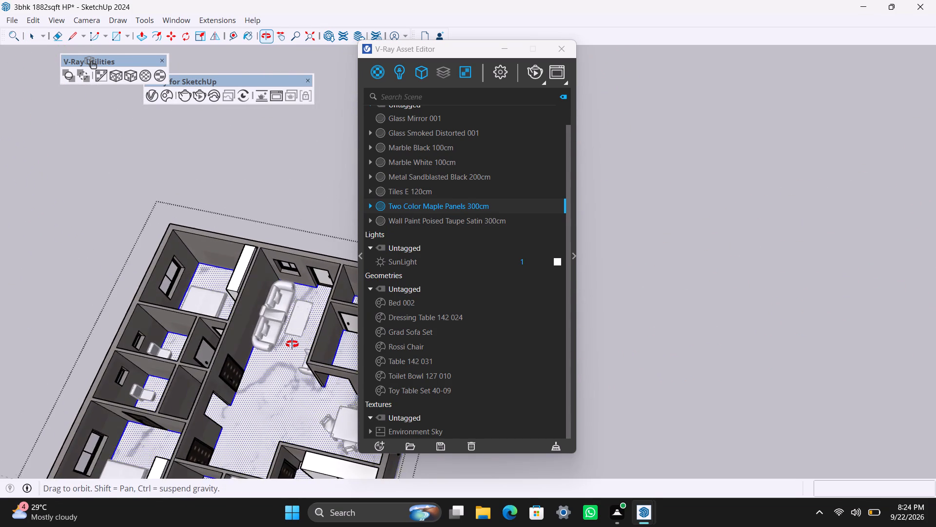
middle_click_drag(292, 344, 287, 345)
scroll(214, 372, "up", 14)
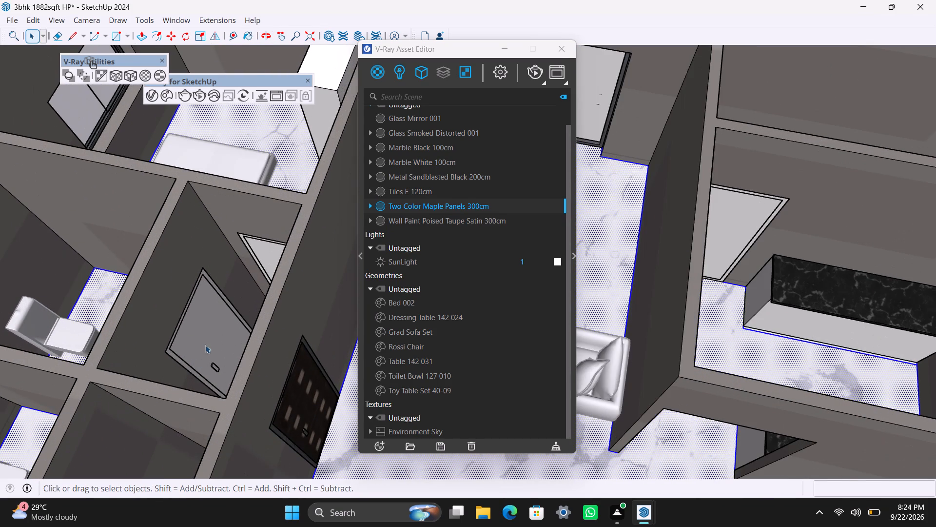
Apply Metal Sandblasted Black 200cm to the frame of the light-coloured door in the small lobby behind the sofa wall, with fitted cubic projection.
middle_click_drag(203, 341, 361, 311)
scroll(249, 374, "down", 3)
middle_click_drag(245, 373, 149, 335, "shift")
scroll(178, 336, "up", 3)
scroll(226, 345, "up", 2)
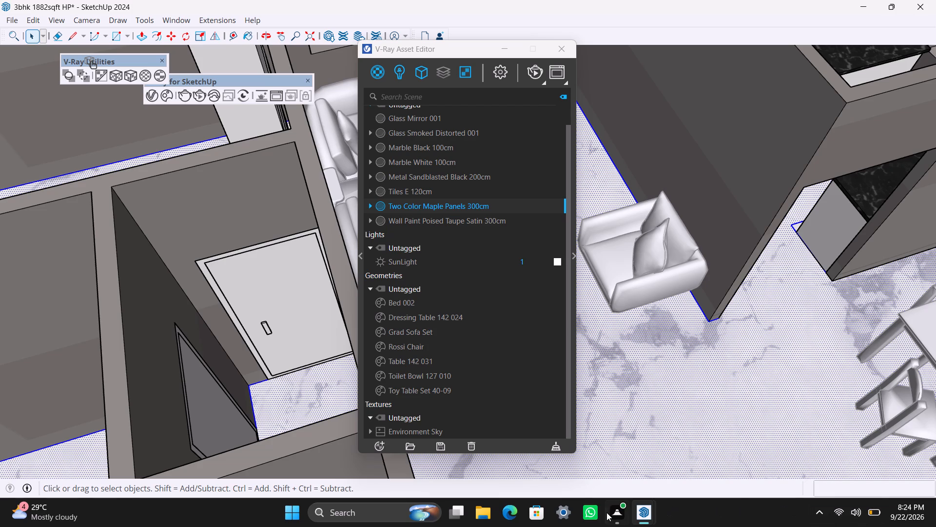
scroll(241, 319, "up", 6)
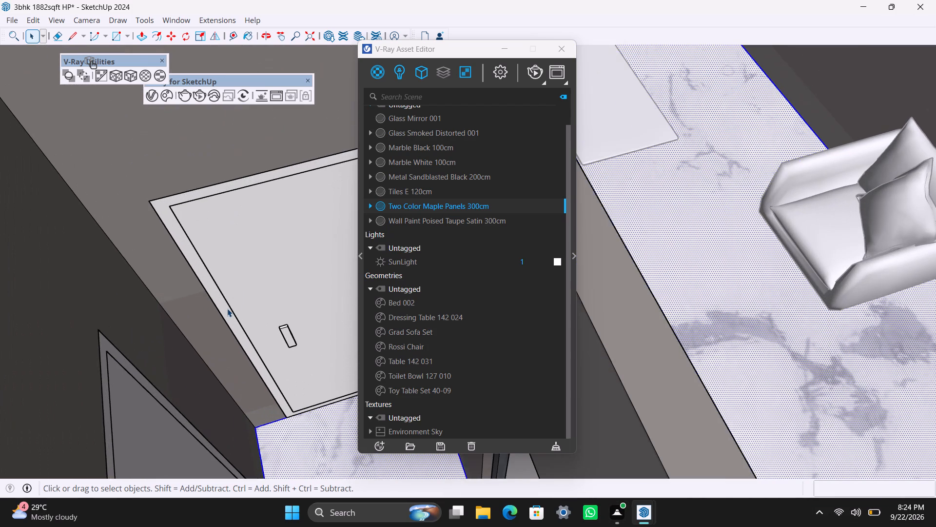
triple_click(227, 308)
double_click(227, 308)
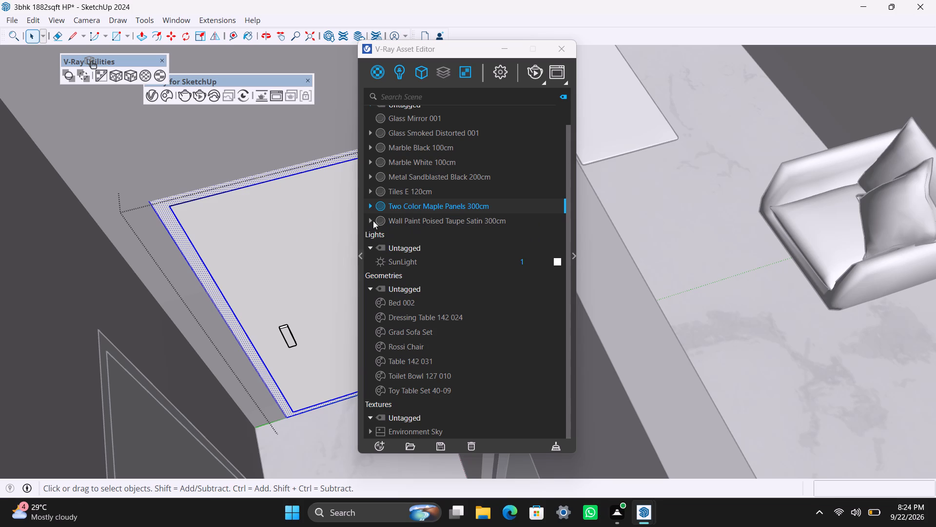
left_click(414, 173)
right_click(414, 173)
left_click(443, 202)
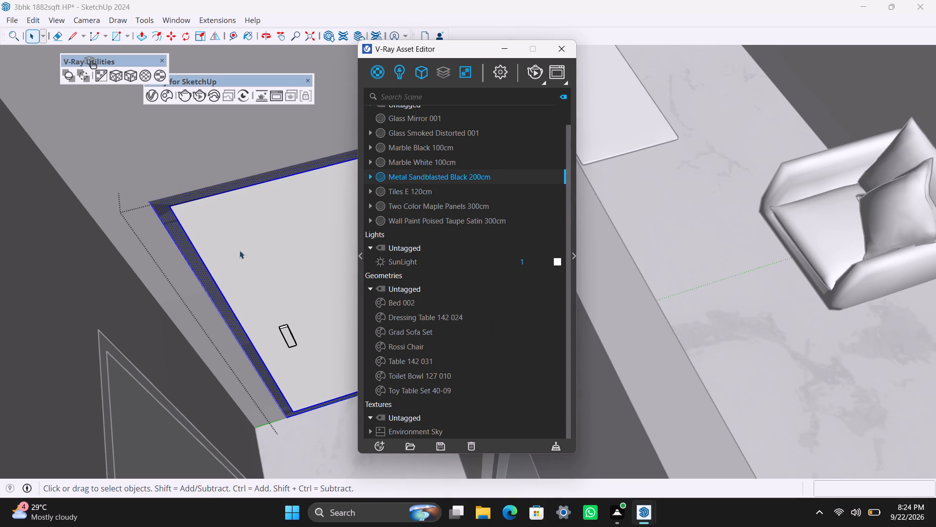
left_click(129, 73)
Apply Two Color Maple Panels 300cm to the panel face of that lobby door.
scroll(251, 326, "up", 2)
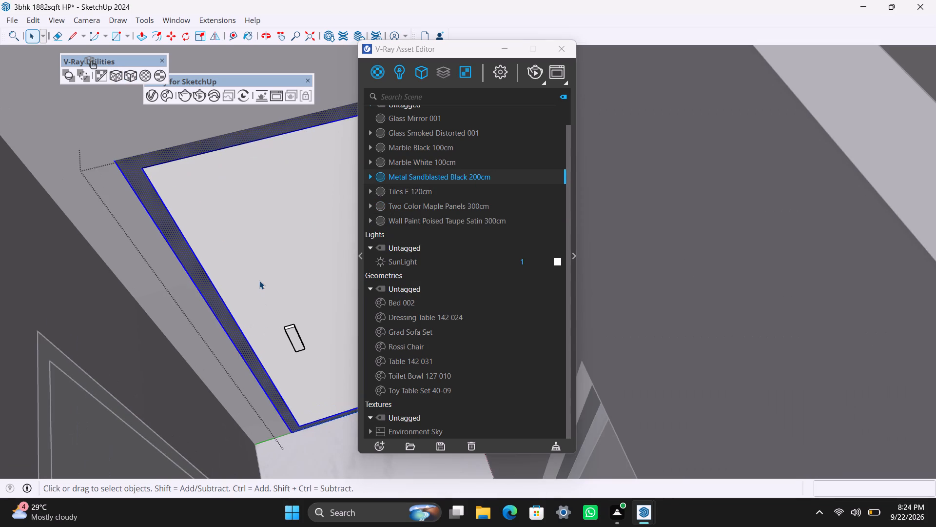
double_click(259, 281)
double_click(259, 281)
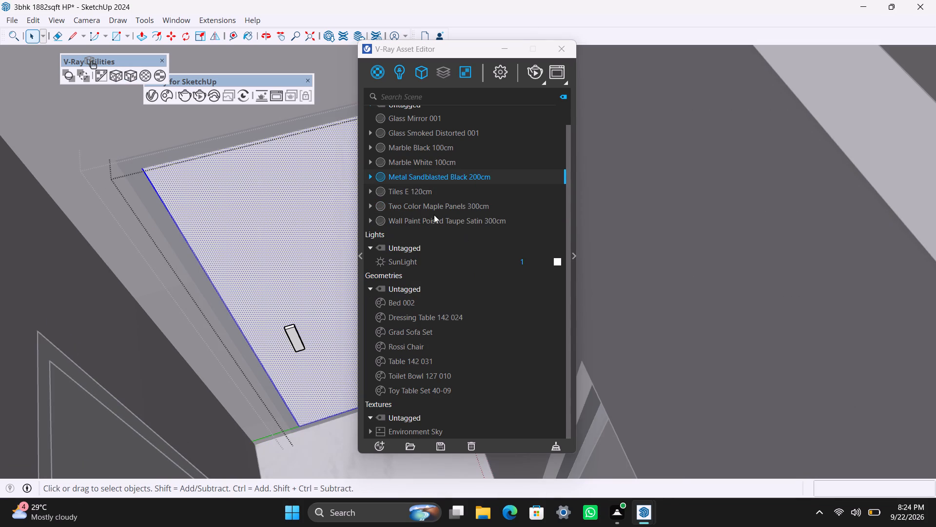
left_click(431, 206)
right_click(429, 206)
left_click(441, 229)
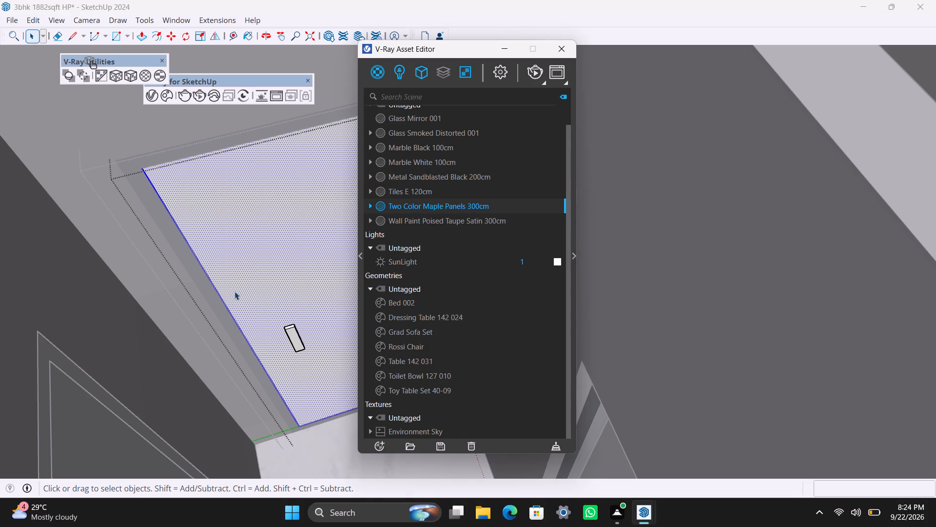
Apply Metal Sandblasted Black 200cm to the handle of the same lobby door, and exit the door groups.
left_click(296, 337)
left_click(296, 337)
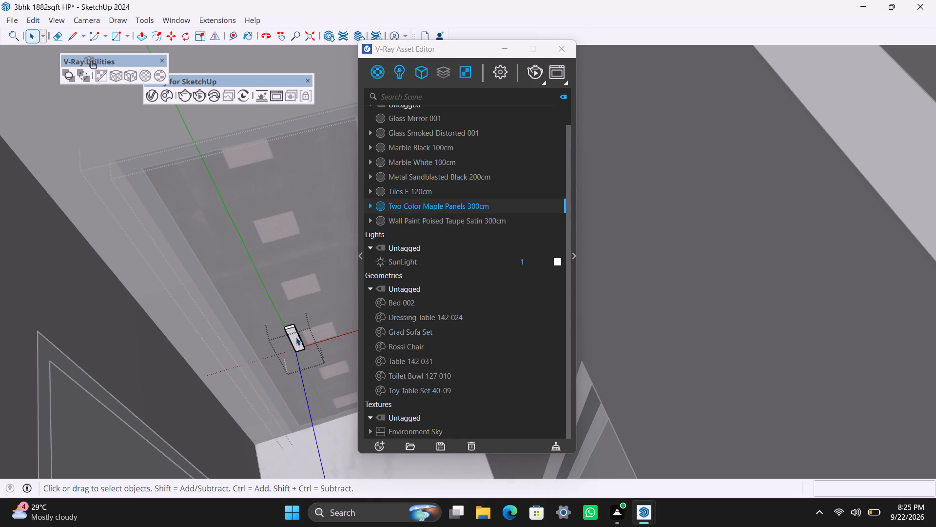
left_click(311, 285)
left_click(294, 341)
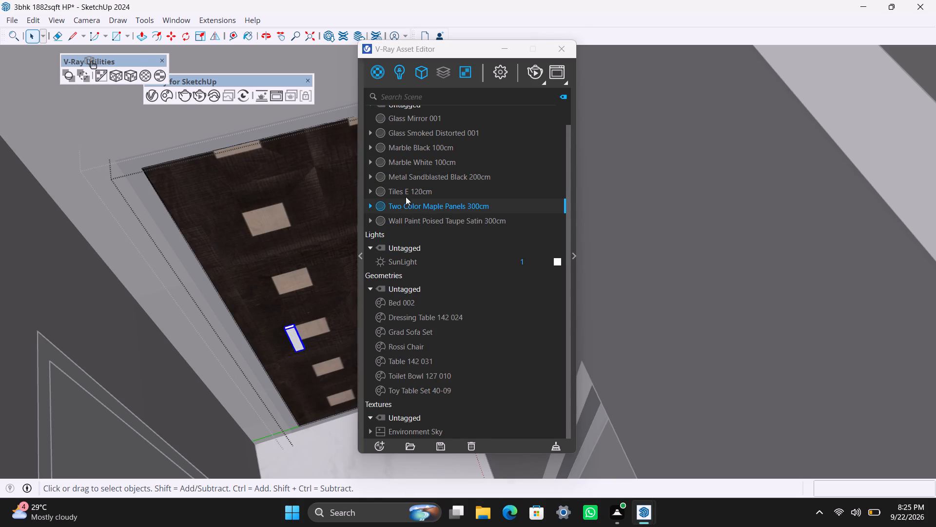
left_click(409, 177)
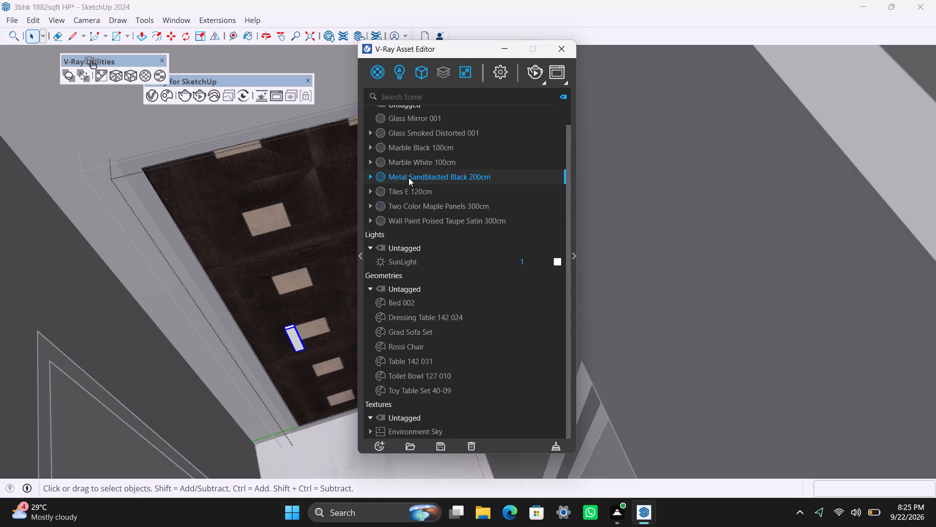
right_click(409, 178)
left_click(424, 199)
scroll(267, 279, "down", 12)
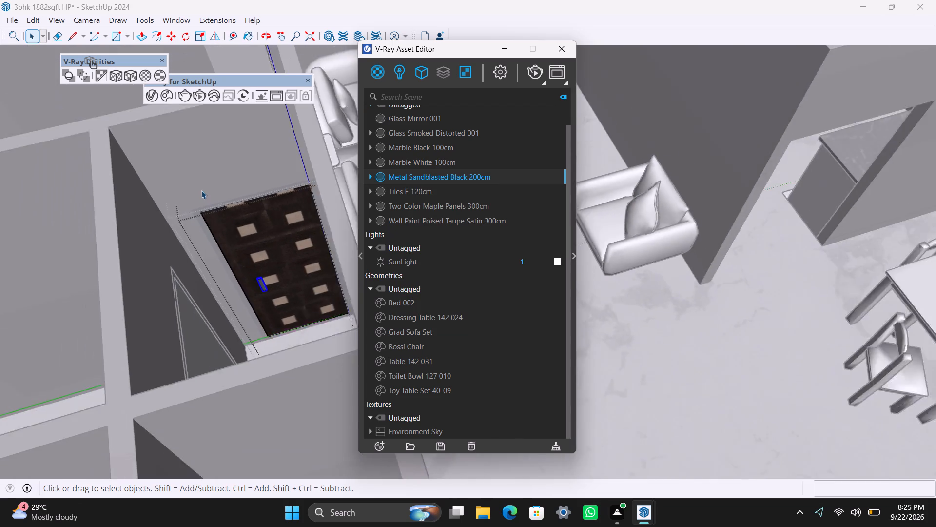
scroll(201, 190, "down", 20)
left_click(58, 195)
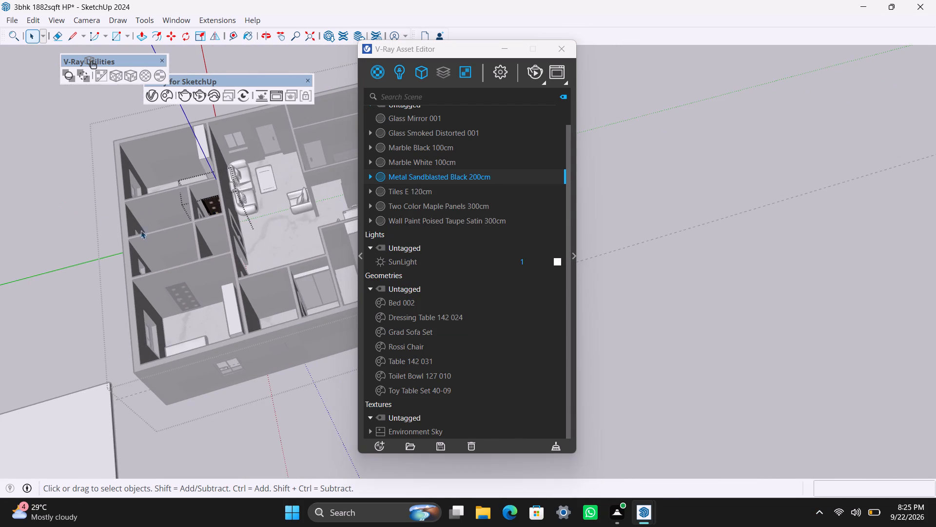
left_click(55, 206)
Apply Metal Sandblasted Black 200cm to the frame of the light-coloured door on the lobby's bathroom wall, with fitted cubic projection.
scroll(130, 252, "up", 2)
scroll(211, 202, "up", 3)
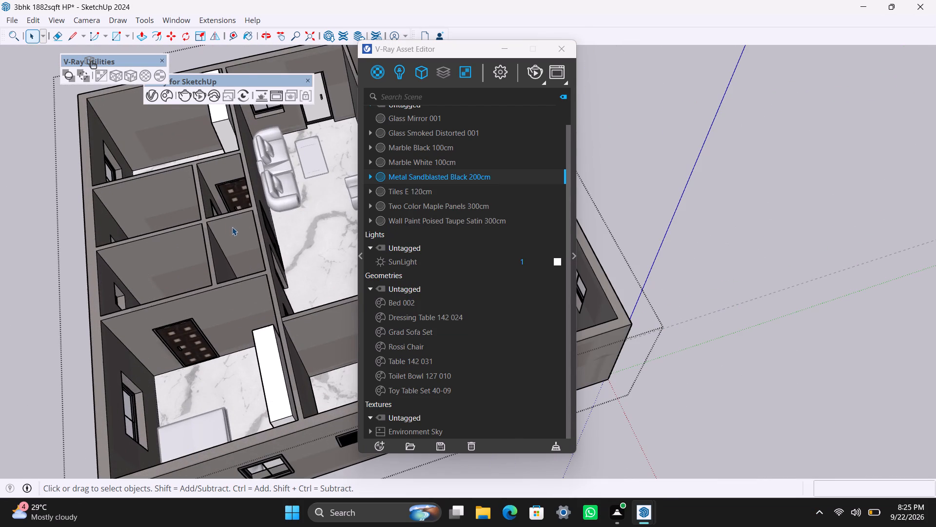
scroll(237, 228, "up", 2)
middle_click_drag(312, 243, 28, 312)
scroll(91, 256, "up", 2)
middle_click_drag(131, 253, 0, 421)
scroll(217, 266, "up", 1)
scroll(232, 238, "down", 3)
middle_click_drag(234, 245, 160, 335, "shift")
scroll(210, 261, "up", 2)
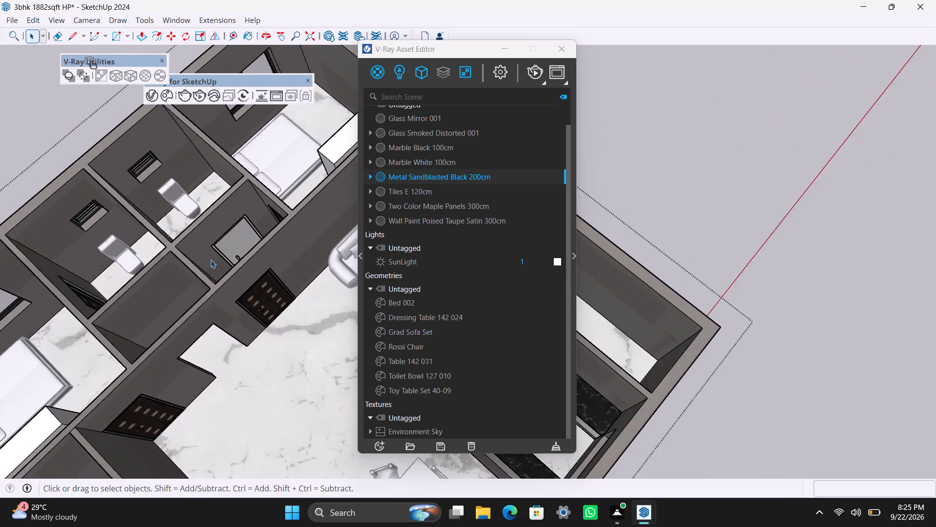
scroll(211, 260, "up", 13)
triple_click(214, 238)
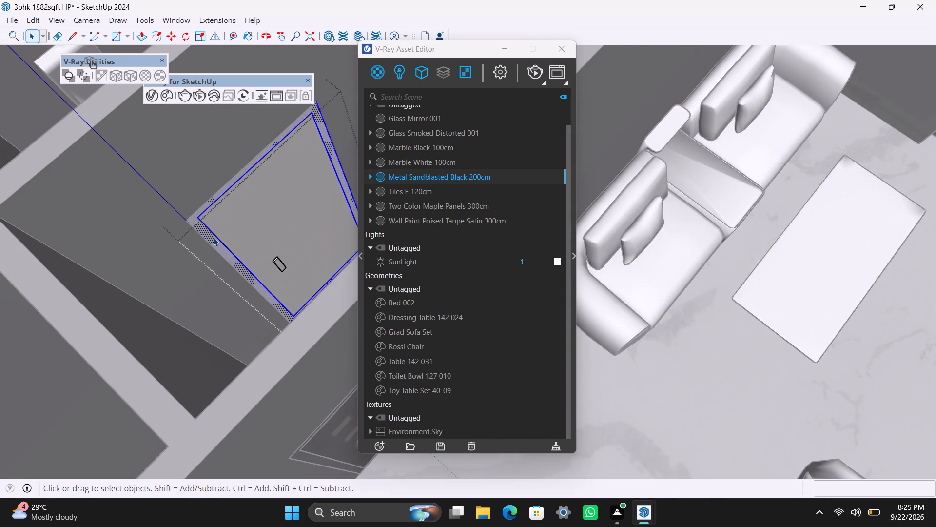
triple_click(214, 238)
scroll(208, 243, "up", 6)
scroll(210, 219, "down", 3)
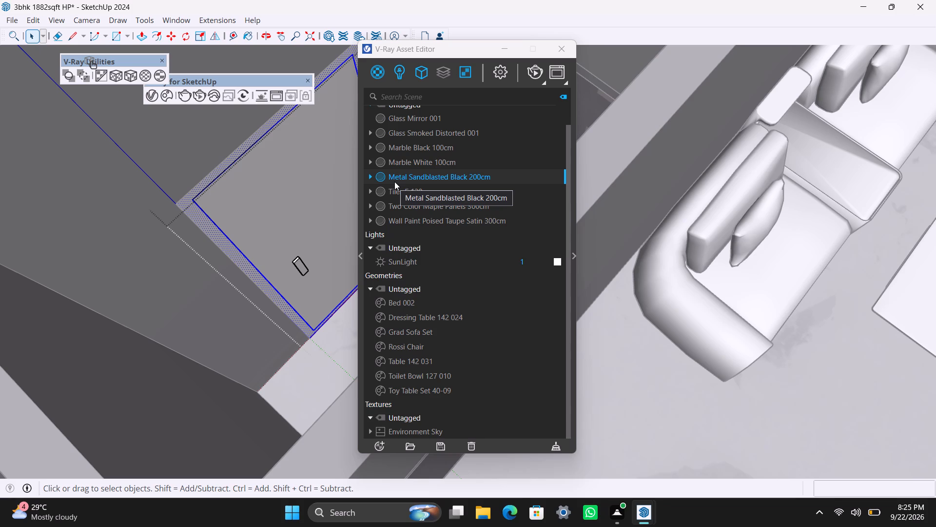
right_click(410, 185)
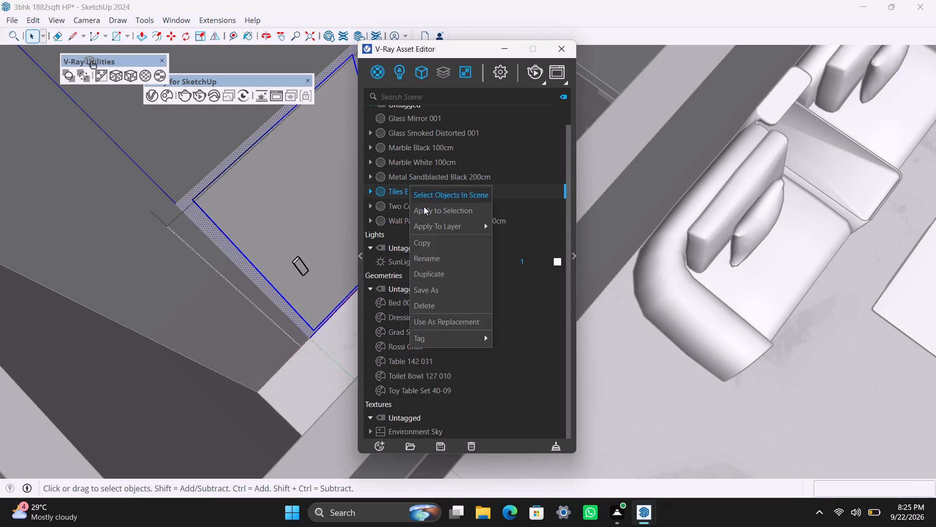
left_click(426, 211)
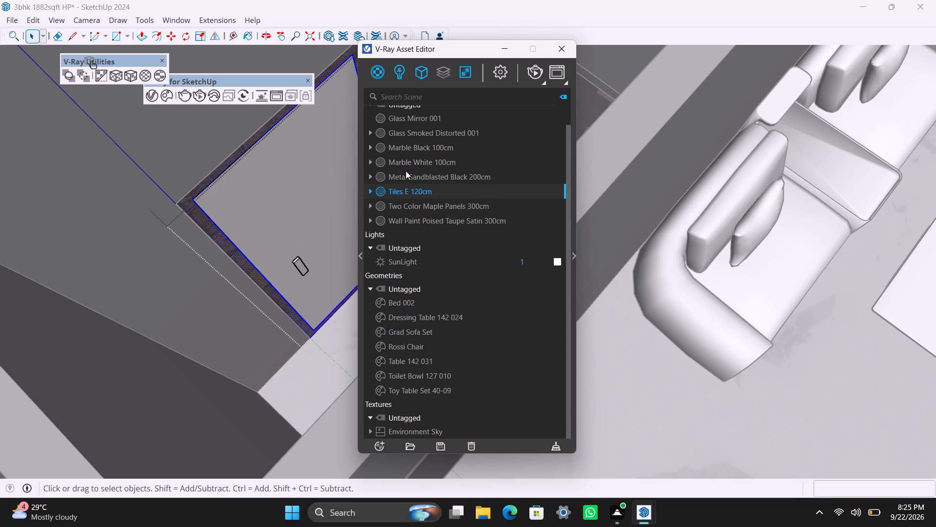
left_click(405, 179)
right_click(405, 179)
left_click(414, 200)
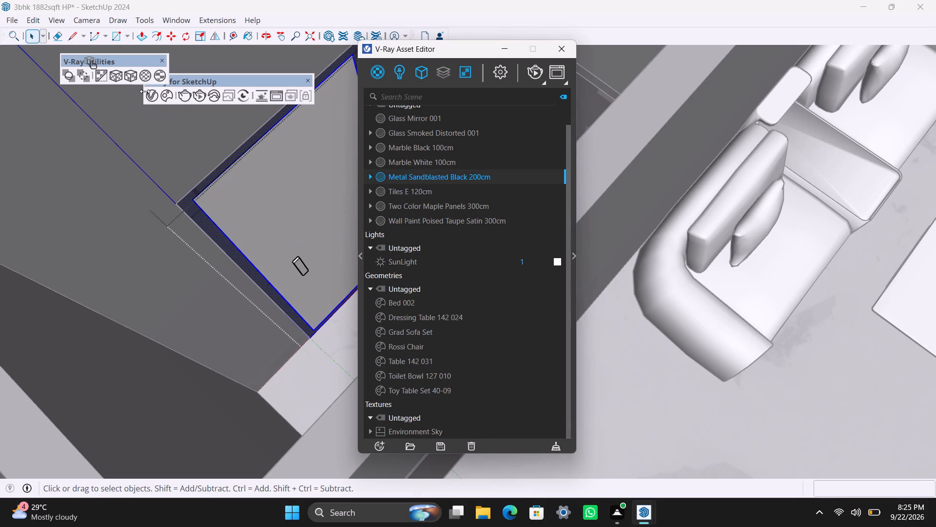
left_click(134, 77)
Apply Two Color Maple Panels 300cm to the panel face of the door on the lobby's bathroom wall.
left_click(286, 201)
triple_click(258, 232)
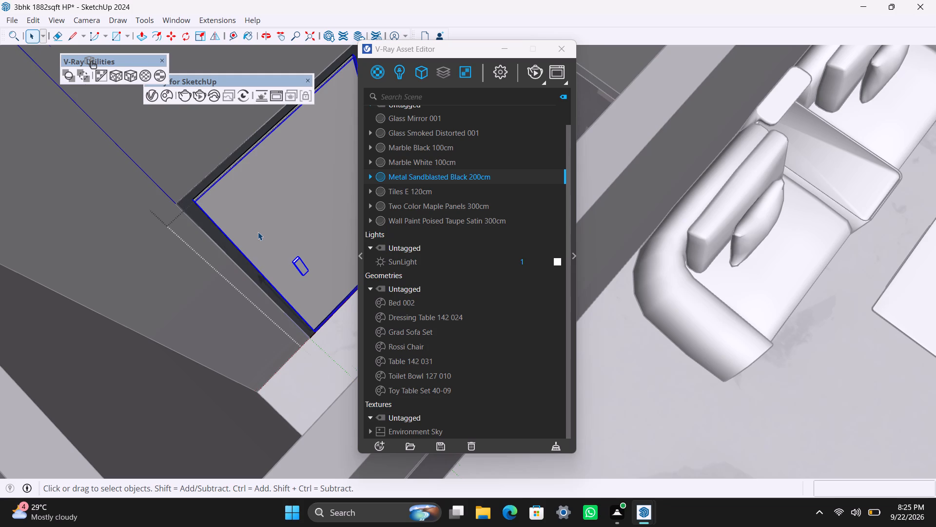
double_click(258, 232)
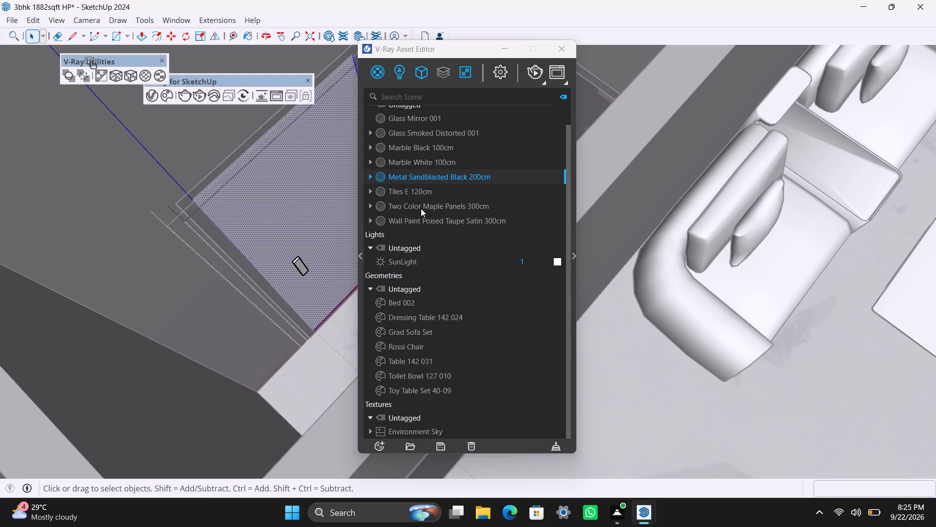
left_click(421, 208)
right_click(421, 208)
left_click(456, 240)
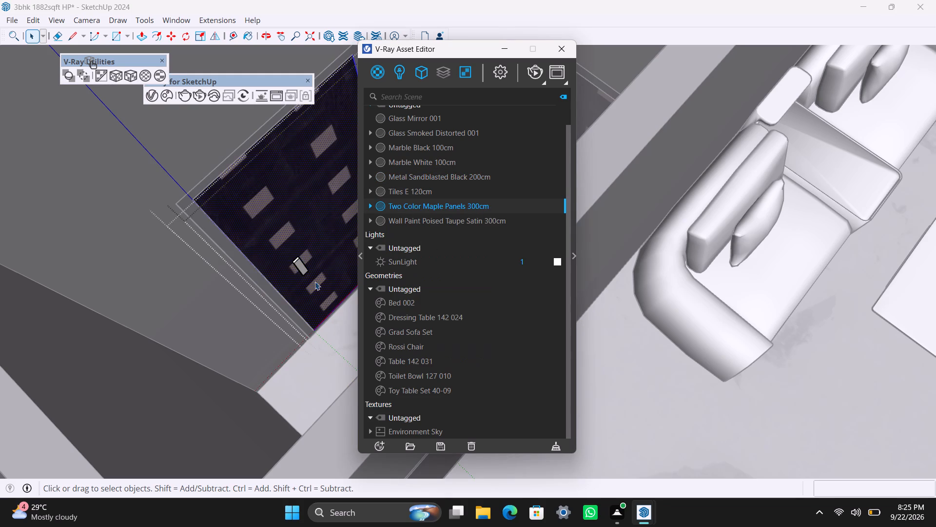
Apply Metal Sandblasted Black 200cm to that door's handle, exit the door groups and clear the selection.
left_click(306, 274)
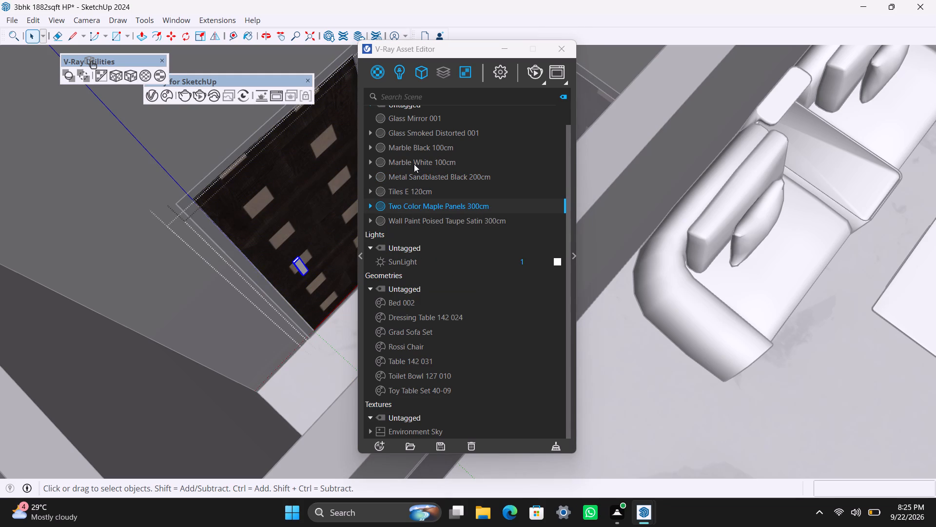
left_click(414, 174)
right_click(413, 175)
left_click(422, 200)
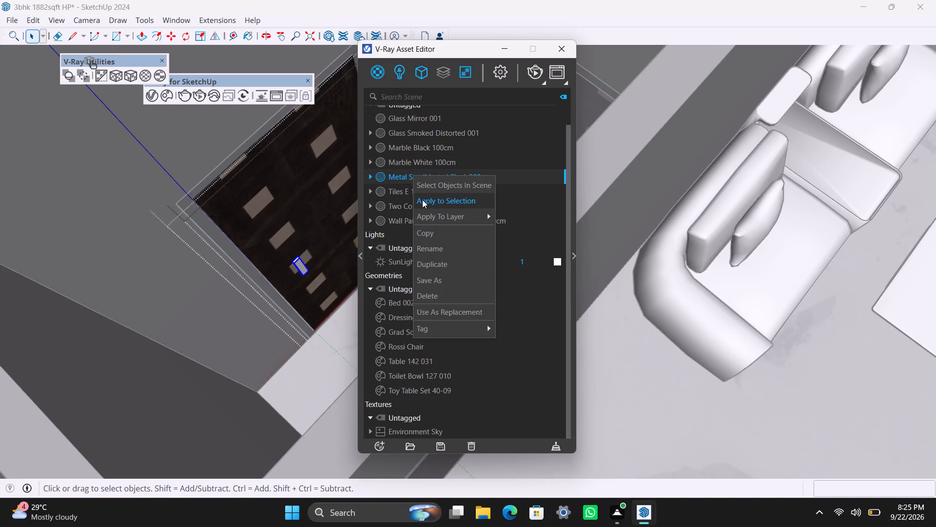
scroll(236, 264, "down", 15)
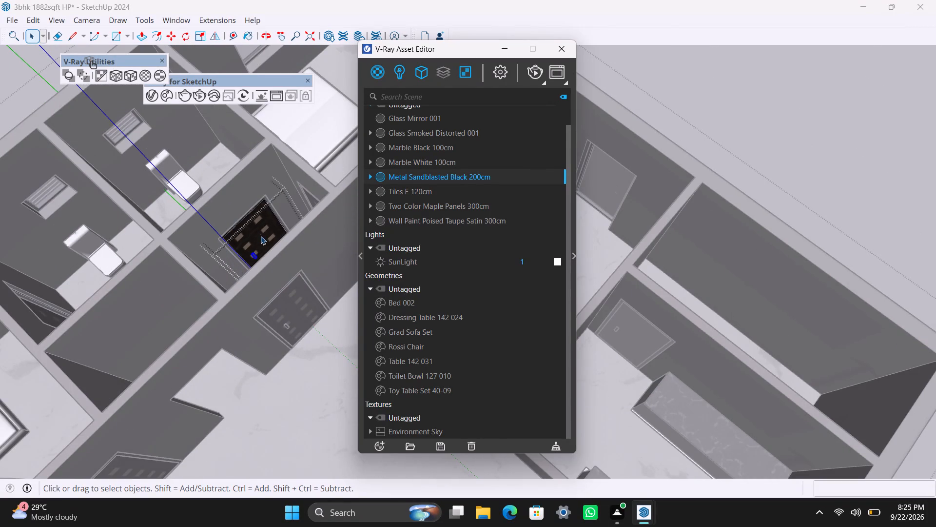
left_click(269, 340)
triple_click(272, 375)
scroll(203, 338, "down", 4)
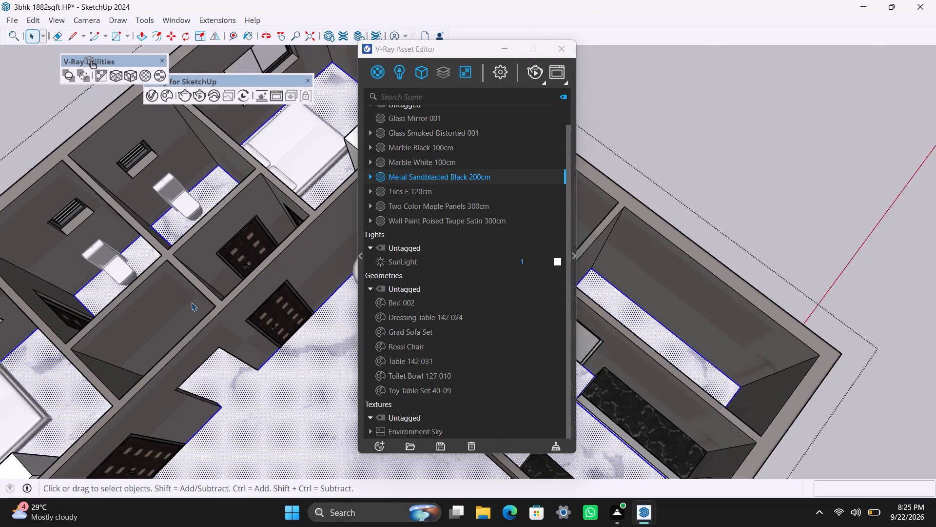
scroll(192, 303, "down", 6)
scroll(222, 362, "down", 4)
left_click(293, 152)
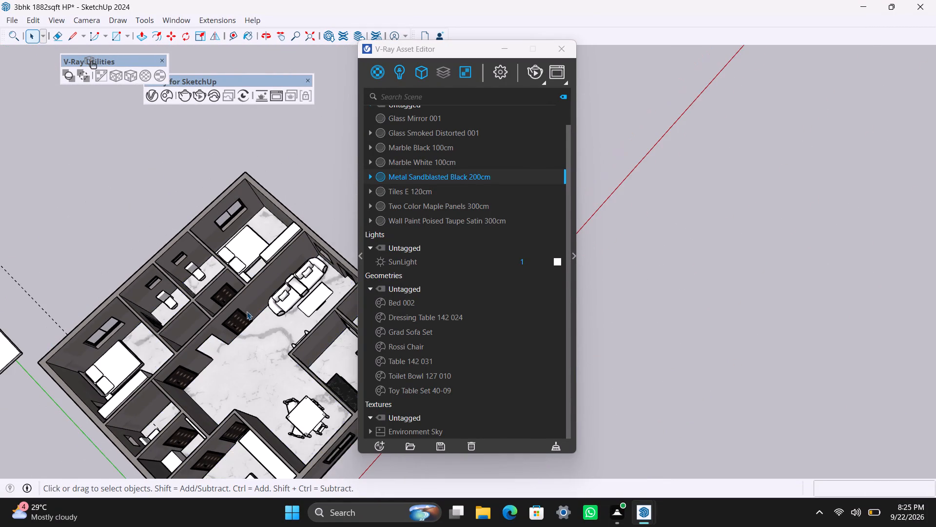
Apply Metal Sandblasted Black 200cm to the frame of the light-coloured door in the kitchen with the black marble counters.
scroll(247, 311, "up", 2)
middle_click_drag(217, 345, 432, 359)
scroll(364, 347, "down", 4)
middle_click_drag(307, 333, 225, 239)
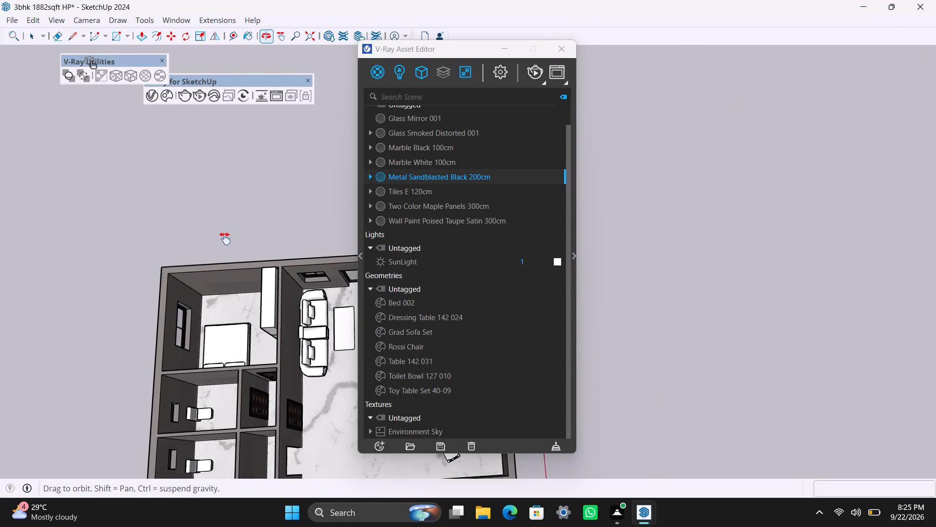
middle_click_drag(225, 239, 183, 133)
scroll(329, 270, "up", 6)
scroll(272, 296, "down", 5)
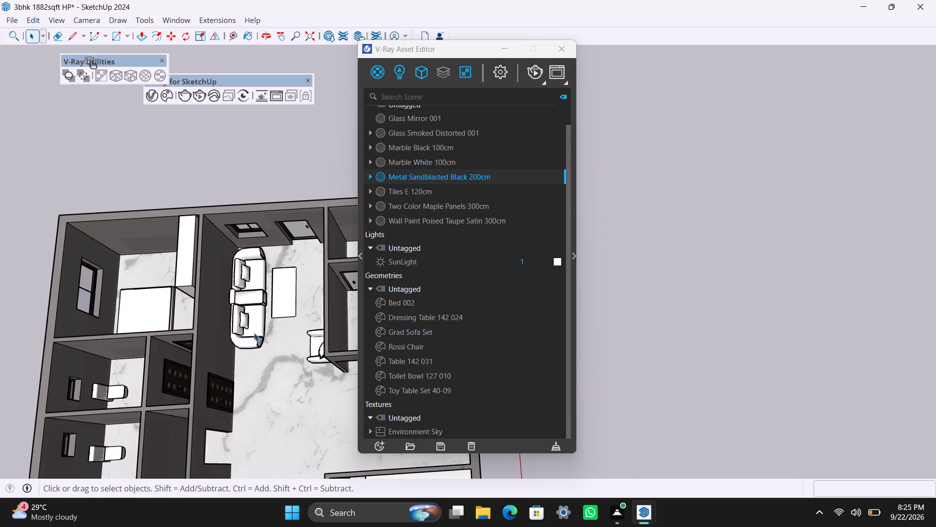
middle_click_drag(254, 332, 198, 254)
scroll(350, 286, "up", 11)
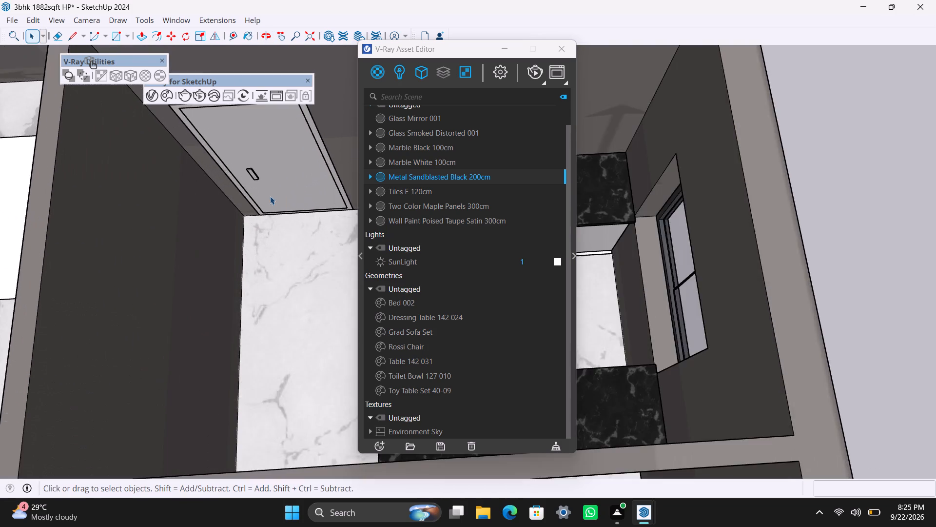
scroll(270, 196, "up", 11)
triple_click(244, 206)
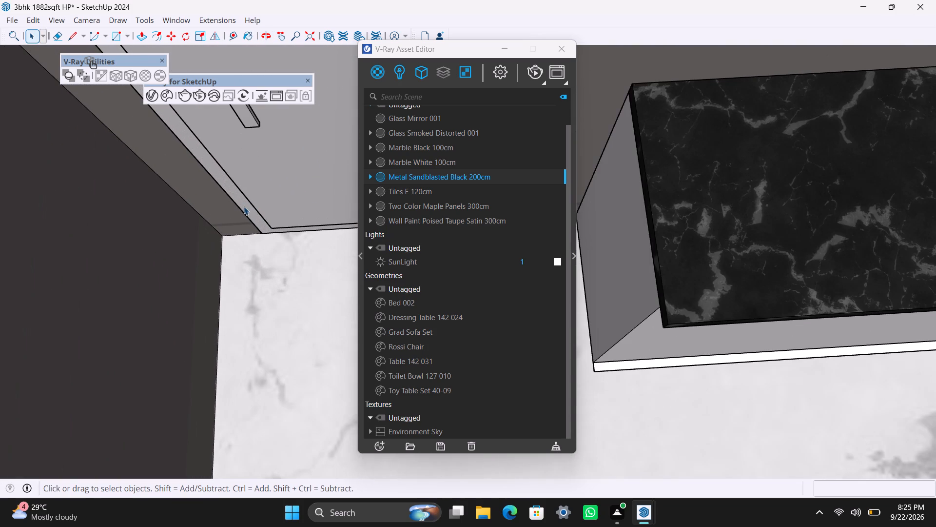
double_click(244, 206)
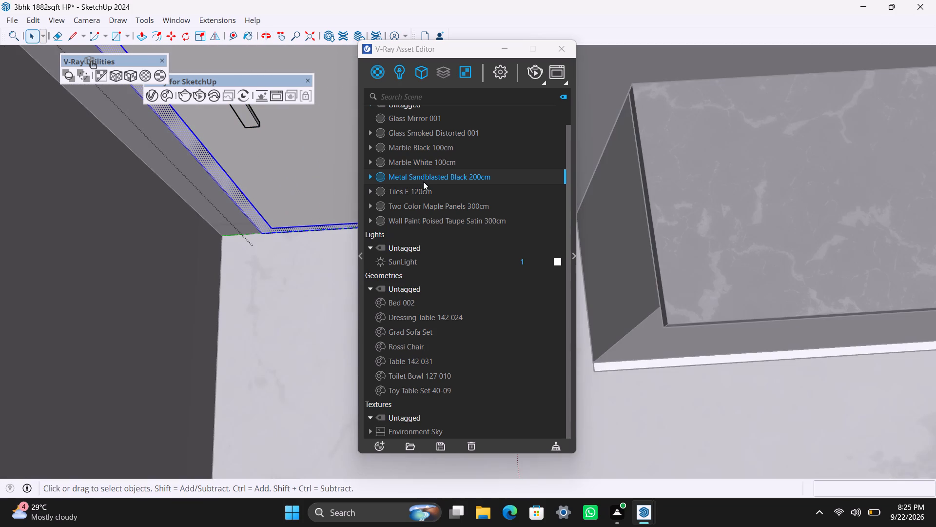
right_click(423, 181)
left_click(448, 199)
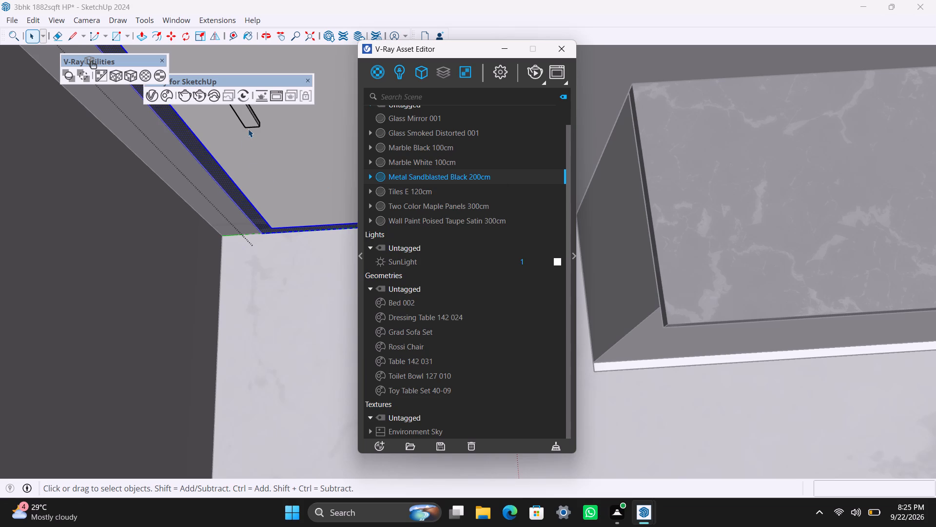
Apply Metal Sandblasted Black 200cm to the handle of the kitchen door.
left_click(248, 128)
triple_click(248, 120)
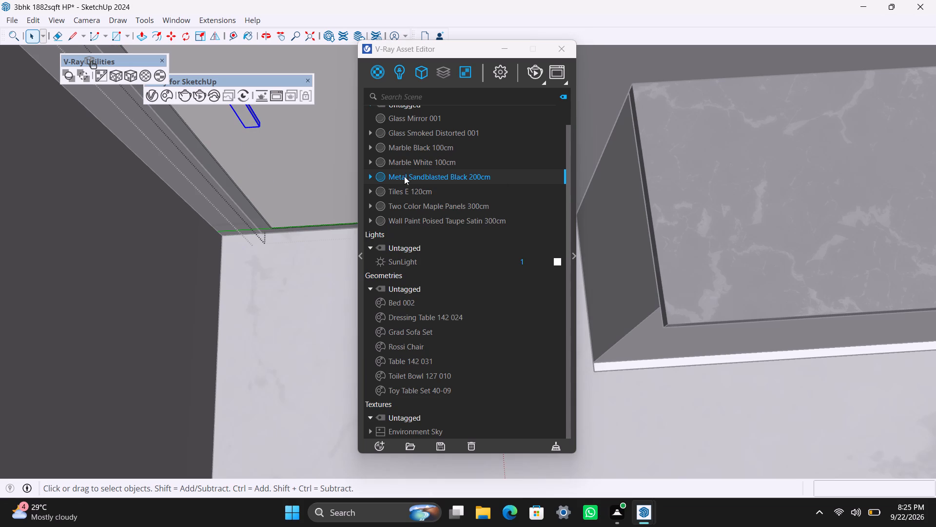
right_click(404, 176)
left_click(438, 198)
Apply Two Color Maple Panels 300cm to the panel face of the kitchen door, and exit the door groups.
scroll(290, 237, "down", 14)
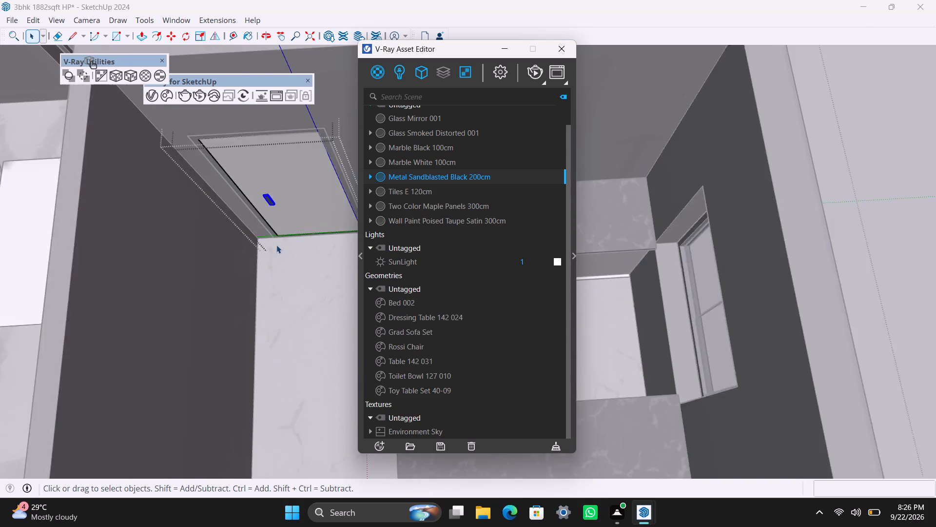
left_click(275, 197)
double_click(275, 193)
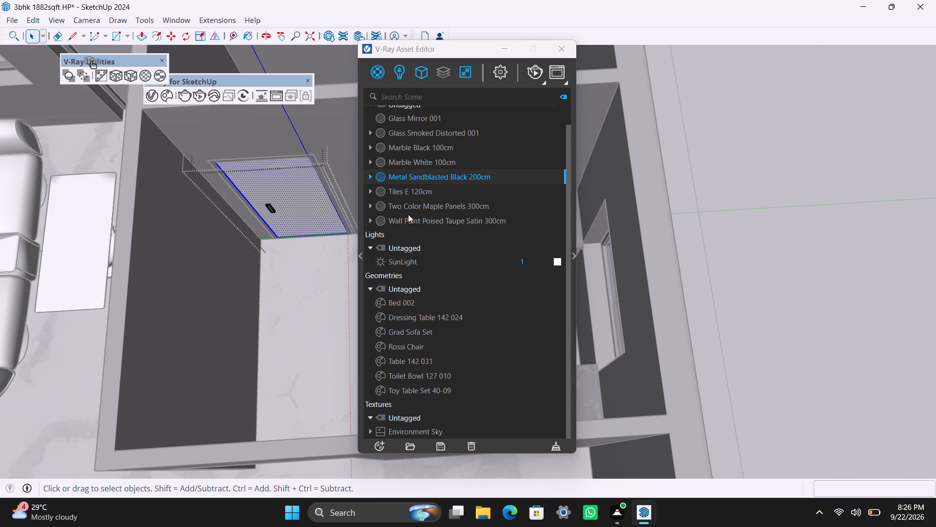
left_click(412, 210)
right_click(411, 207)
left_click(430, 238)
scroll(290, 222, "down", 5)
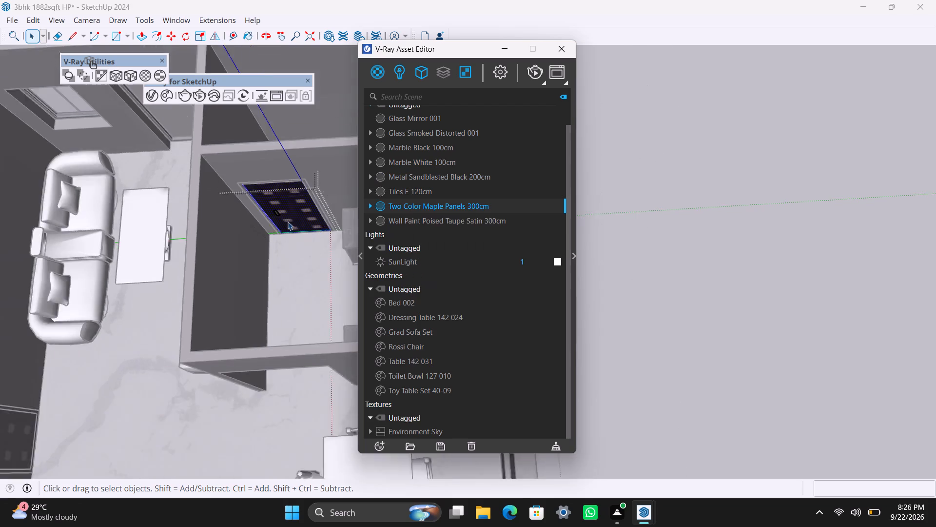
scroll(288, 222, "down", 10)
left_click(198, 125)
triple_click(186, 114)
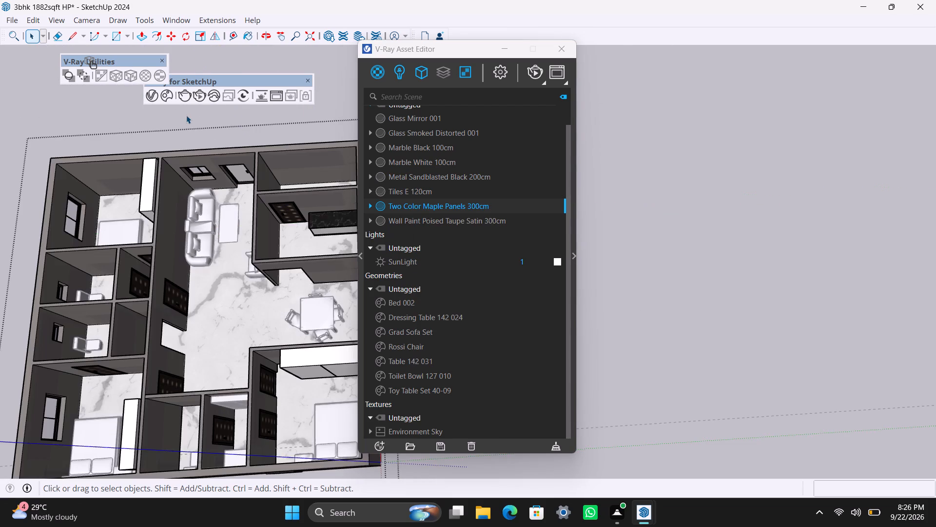
left_click(186, 116)
Examine the house from several sides, inside and outside, for doors and windows that still lack materials.
scroll(191, 184, "down", 10)
middle_click_drag(220, 259, 41, 260)
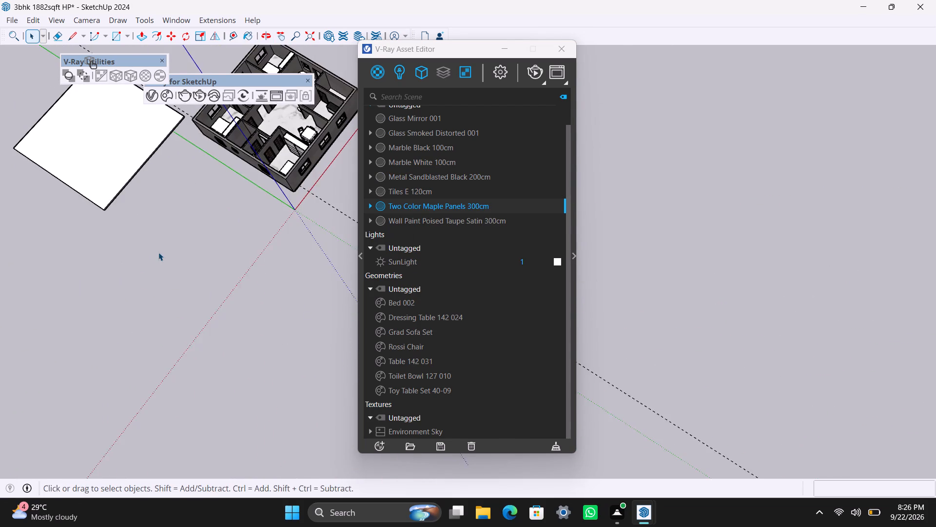
scroll(158, 253, "up", 3)
middle_click_drag(193, 234, 52, 359, "shift")
scroll(120, 278, "up", 4)
scroll(219, 267, "up", 1)
middle_click_drag(219, 269, 0, 152)
scroll(100, 231, "down", 6)
middle_click_drag(211, 276, 34, 321, "shift")
scroll(77, 256, "up", 4)
middle_click_drag(213, 250, 21, 232)
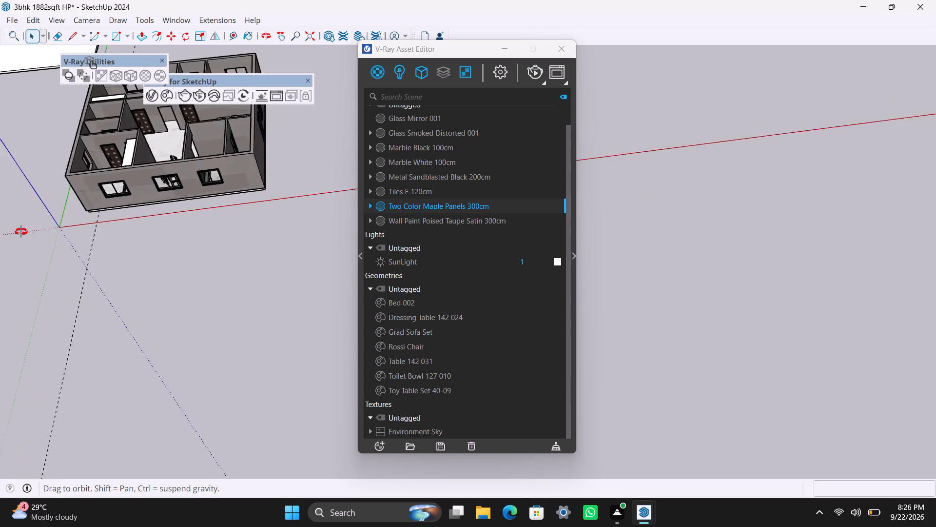
middle_click_drag(21, 232, 0, 186)
scroll(0, 186, "up", 1)
scroll(76, 236, "down", 5)
middle_click_drag(141, 263, 0, 379, "shift")
scroll(151, 283, "up", 8)
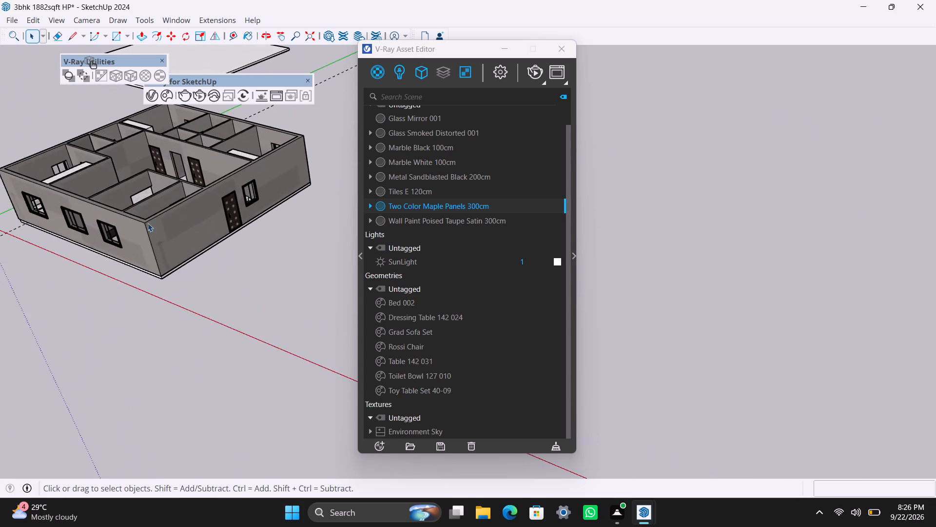
middle_click_drag(140, 235, 350, 265)
scroll(250, 339, "up", 3)
middle_click_drag(153, 379, 390, 379)
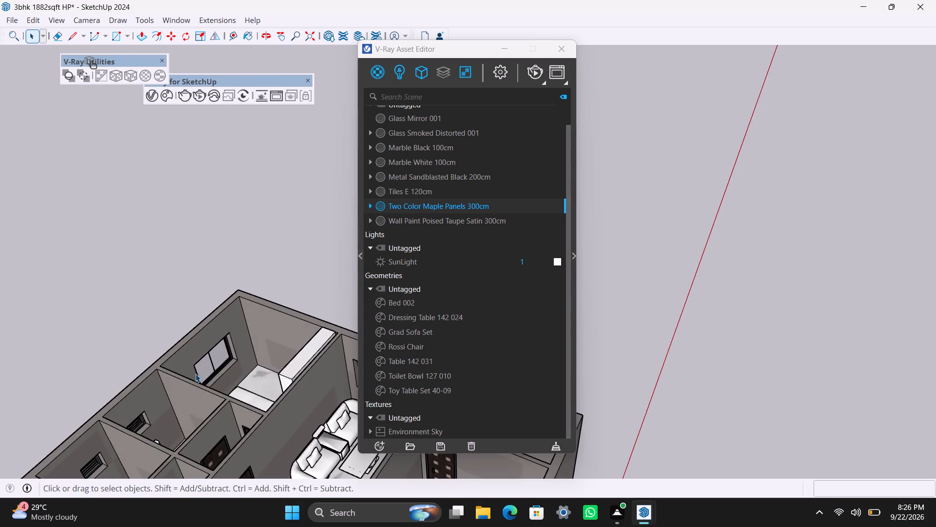
Apply Two Color Maple Panels 300cm to the white door face beside the living-room window near the sofa, and exit the door groups.
scroll(195, 372, "down", 4)
middle_click_drag(216, 370, 147, 263)
scroll(169, 300, "up", 4)
middle_click_drag(212, 336, 317, 342)
scroll(310, 314, "up", 2)
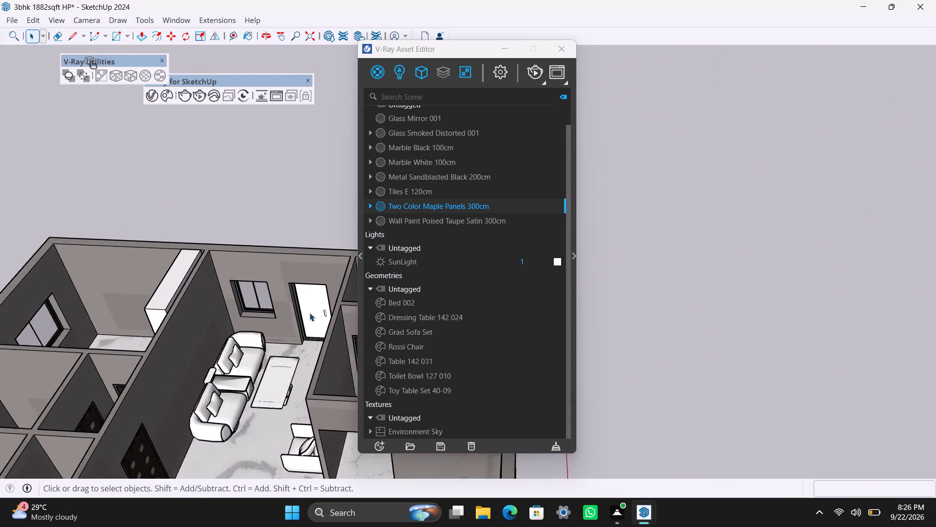
scroll(310, 313, "up", 5)
left_click(302, 303)
double_click(302, 303)
triple_click(309, 299)
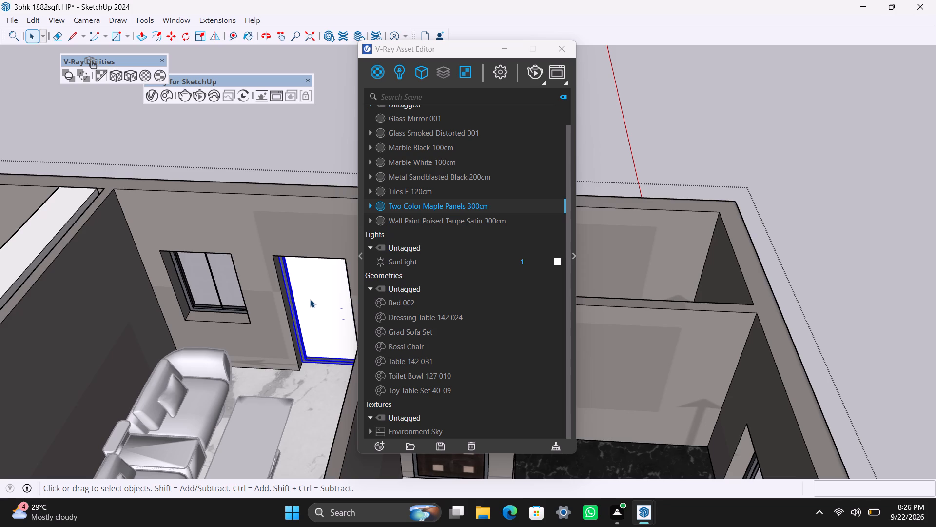
double_click(310, 299)
triple_click(319, 300)
left_click(320, 300)
scroll(320, 300, "up", 2)
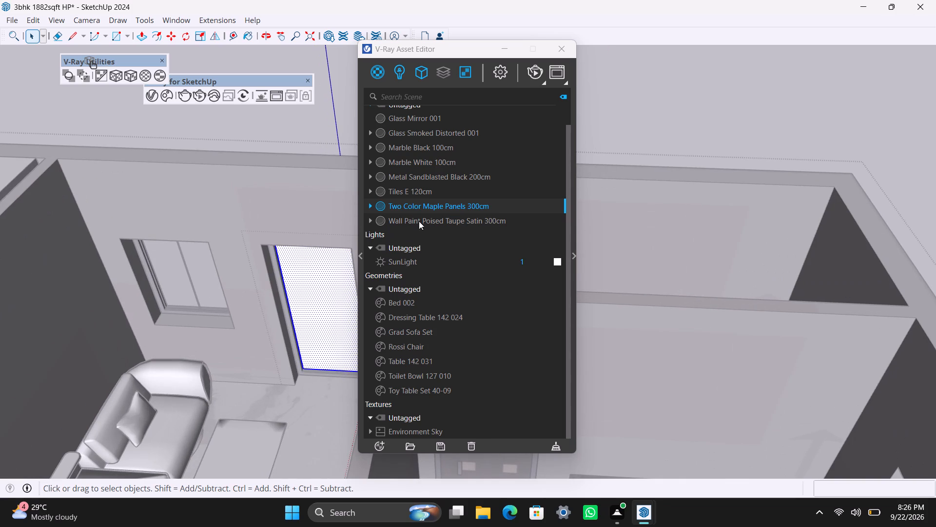
right_click(428, 202)
left_click(440, 226)
scroll(277, 270, "down", 4)
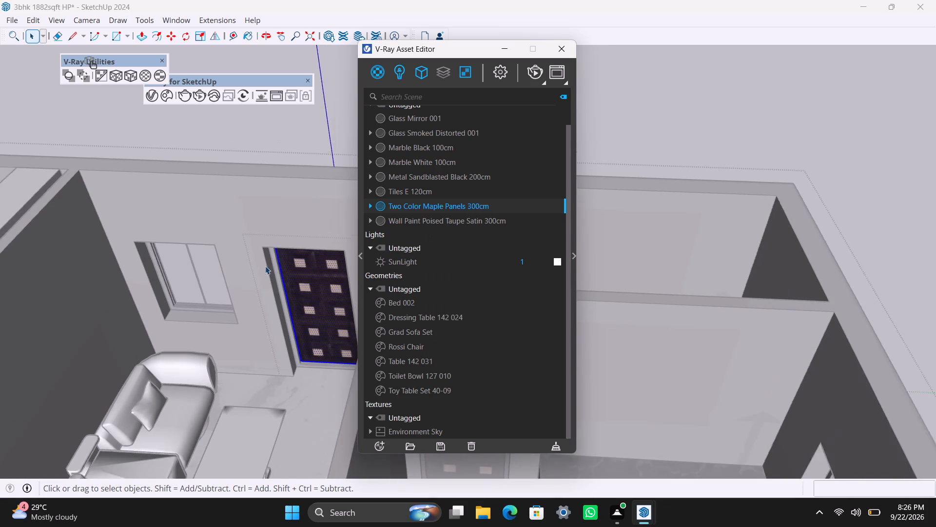
scroll(199, 226, "down", 5)
triple_click(194, 164)
double_click(194, 164)
scroll(194, 238, "down", 3)
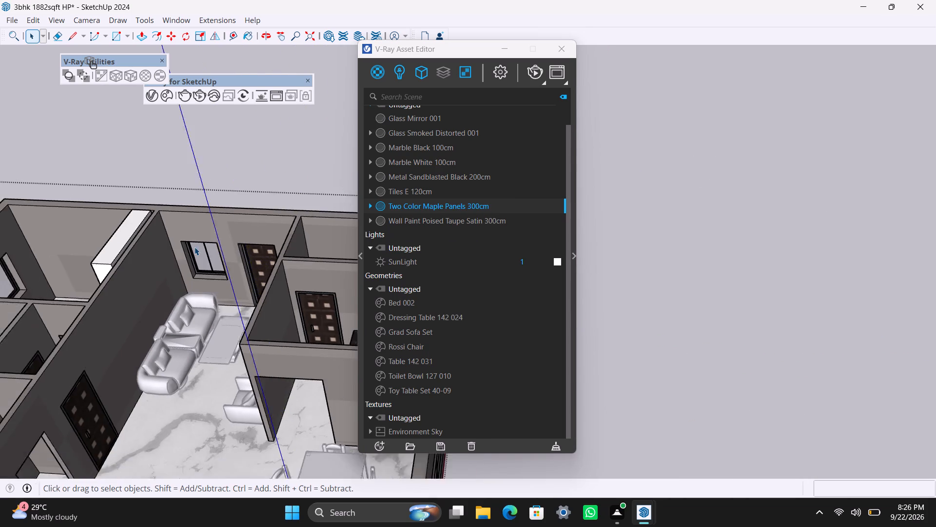
scroll(195, 247, "down", 1)
Save the model.
key("ctrl+s")
key("space")
Examine the rooms of the house from above for doors, wardrobes and other objects that still lack materials.
scroll(194, 232, "down", 6)
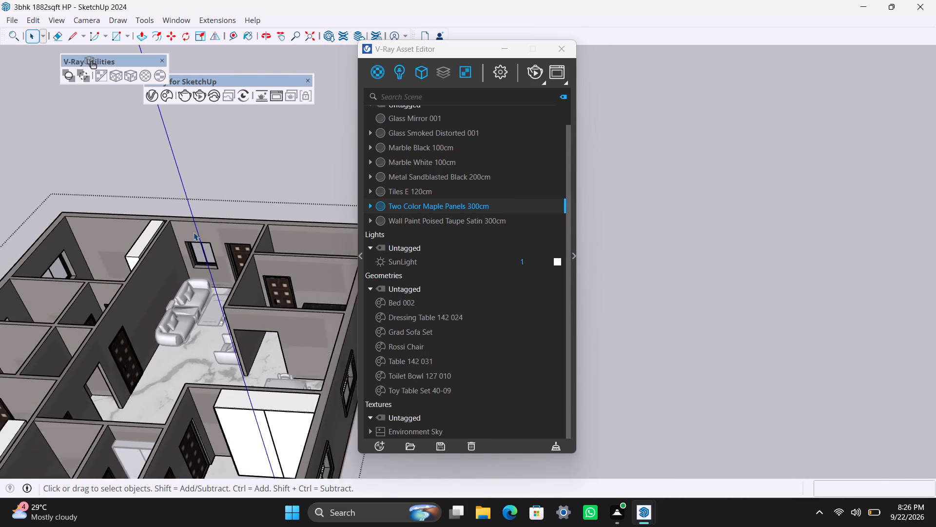
scroll(201, 219, "down", 5)
scroll(220, 282, "up", 8)
scroll(184, 329, "down", 2)
middle_click_drag(192, 339, 286, 327, "shift")
scroll(152, 355, "up", 4)
middle_click_drag(153, 336, 216, 395)
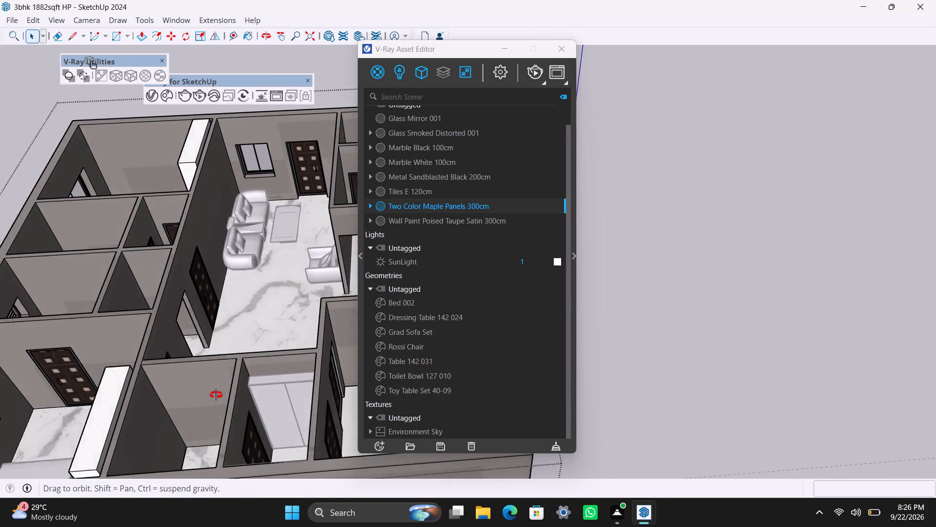
middle_click_drag(216, 395, 216, 397)
scroll(215, 379, "down", 5)
middle_click_drag(208, 331, 201, 238)
scroll(199, 243, "up", 4)
middle_click_drag(199, 256, 216, 348)
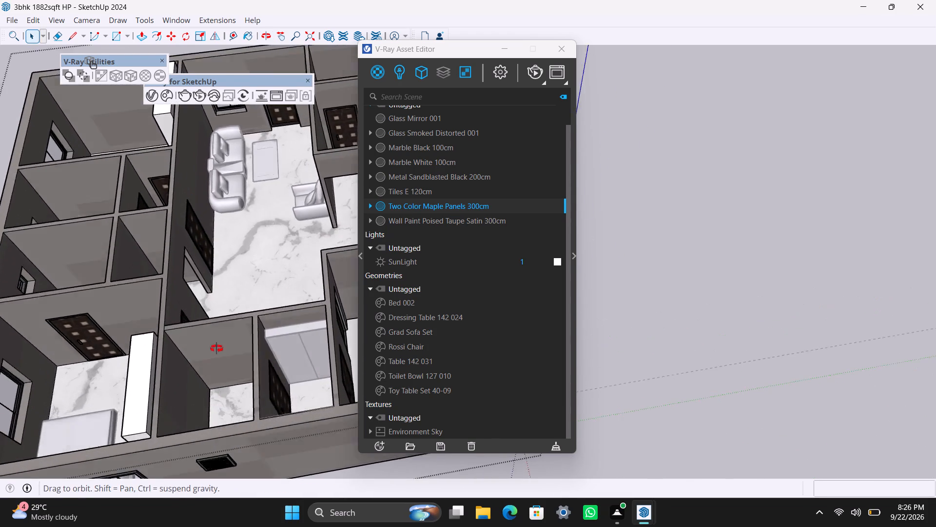
middle_click_drag(216, 348, 219, 363)
scroll(195, 283, "down", 4)
middle_click_drag(191, 283, 198, 259, "shift")
scroll(198, 259, "down", 1)
scroll(239, 254, "up", 3)
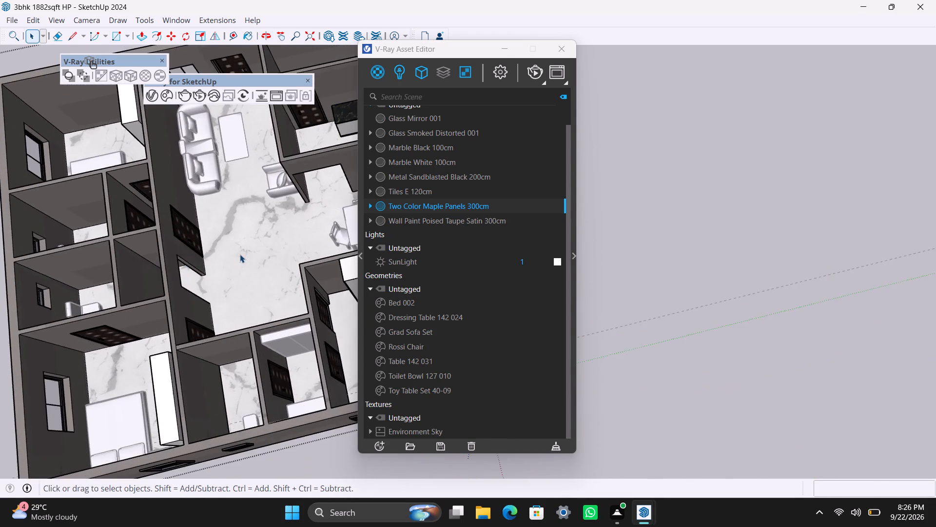
scroll(240, 254, "up", 3)
scroll(240, 254, "down", 8)
scroll(245, 258, "up", 4)
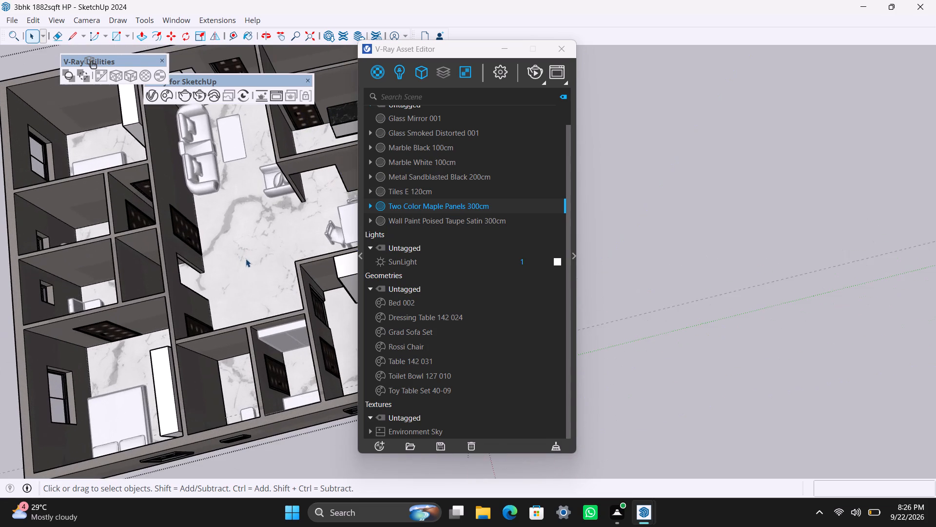
middle_click_drag(246, 264, 124, 253)
scroll(204, 255, "up", 2)
middle_click_drag(208, 311, 208, 257)
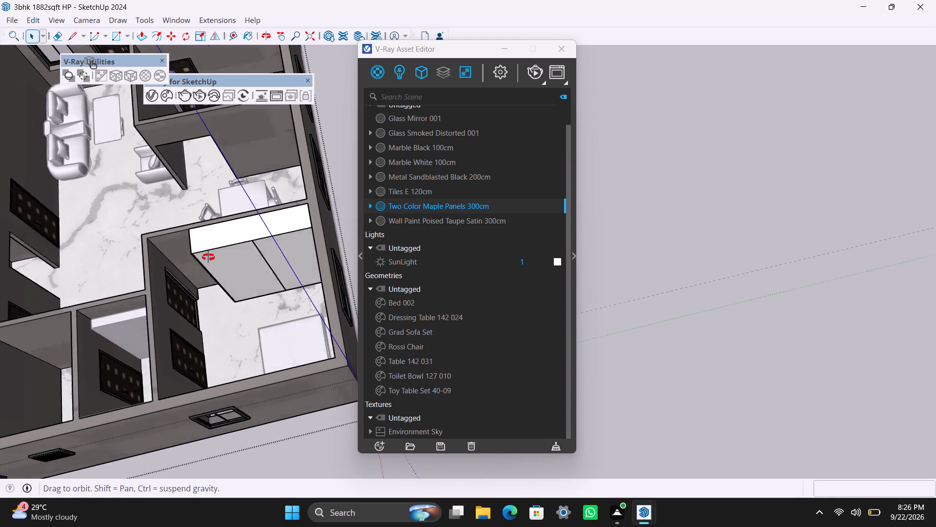
middle_click_drag(208, 257, 186, 209)
scroll(229, 242, "up", 3)
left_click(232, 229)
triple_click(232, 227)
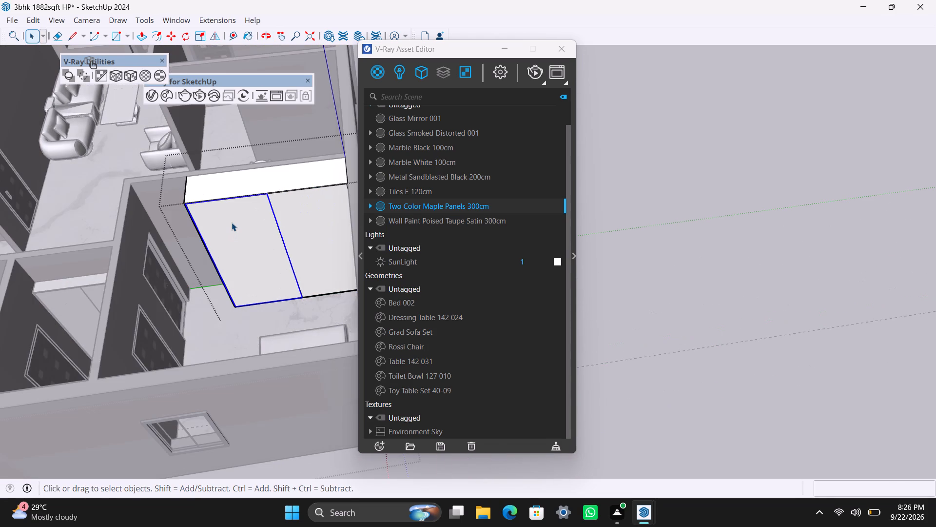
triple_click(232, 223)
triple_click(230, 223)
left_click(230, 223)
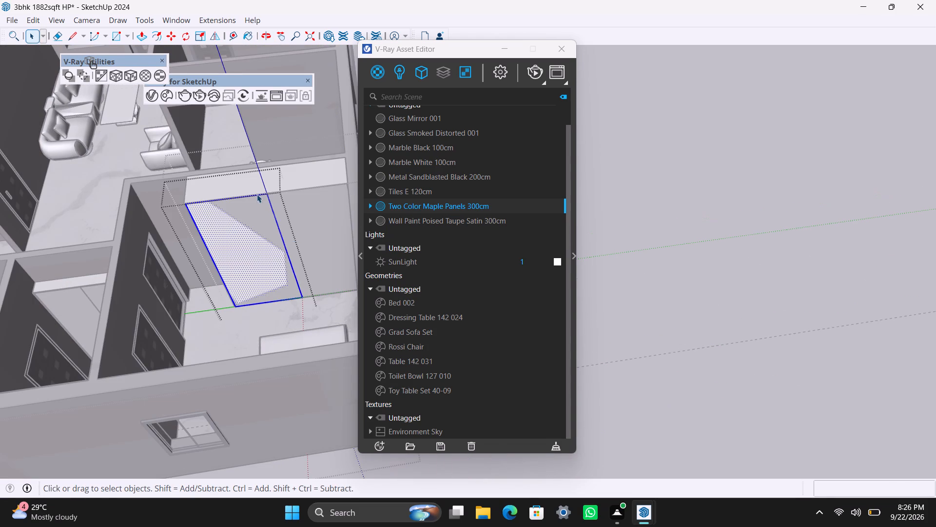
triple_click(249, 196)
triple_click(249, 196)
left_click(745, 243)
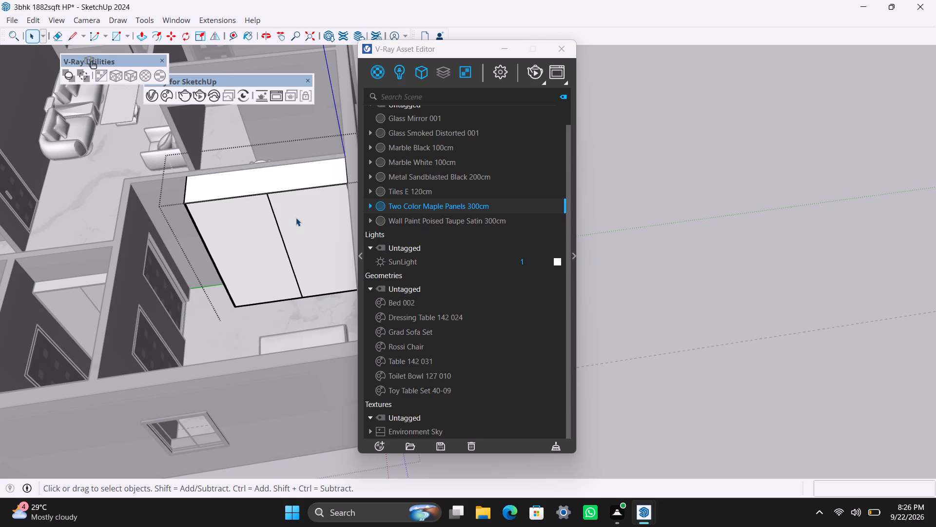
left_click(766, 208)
With the whole corner-bedroom wardrobe selected, download Cherry Highgloss 300cm from the Chaos Cosmos Wood materials and import it into the scene.
left_click(212, 193)
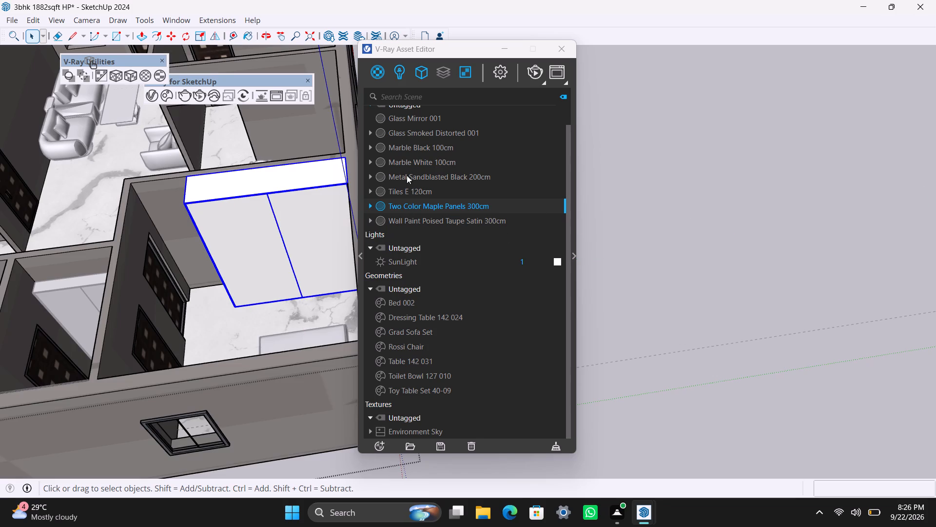
scroll(409, 169, "up", 5)
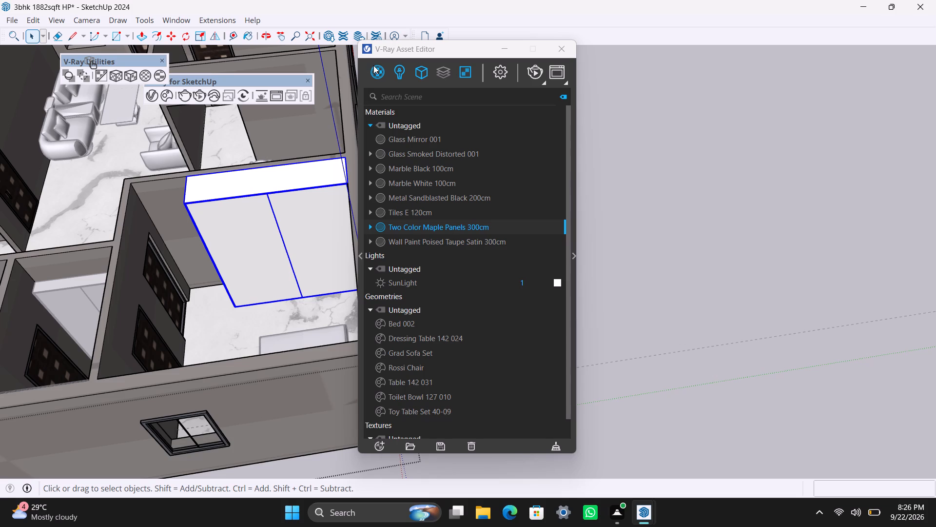
left_click(164, 96)
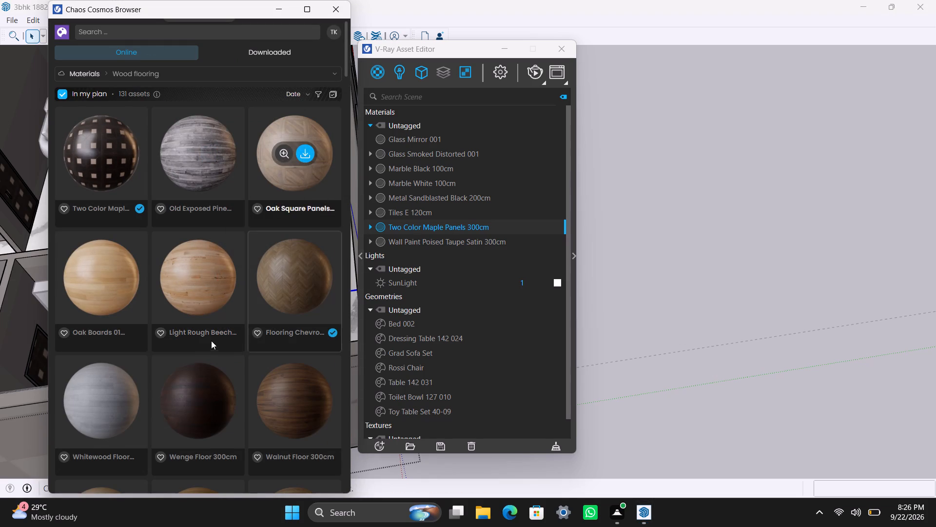
scroll(214, 410, "down", 8)
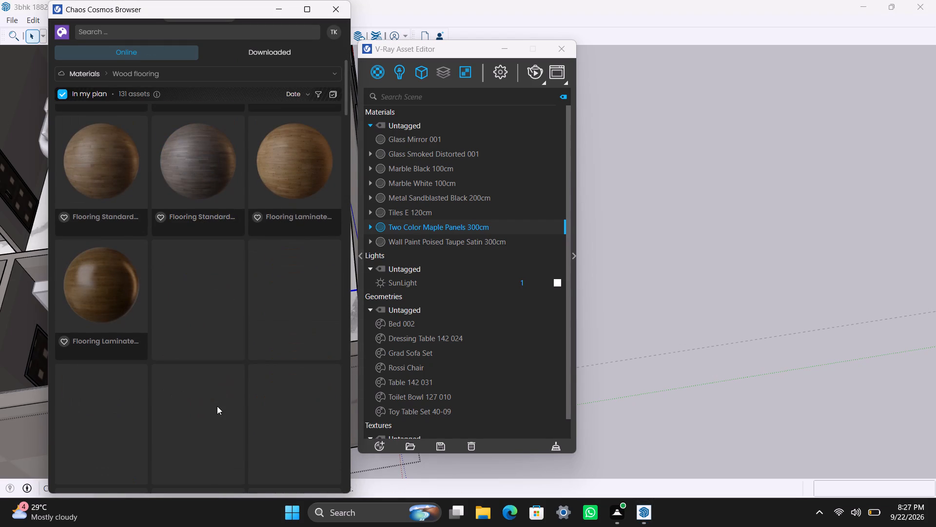
scroll(217, 405, "down", 4)
scroll(217, 403, "up", 8)
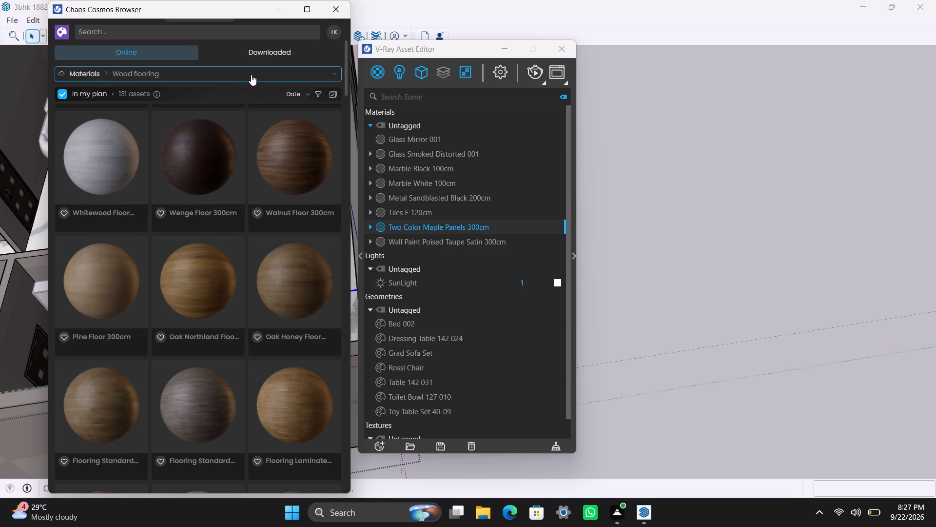
left_click(251, 75)
left_click(109, 424)
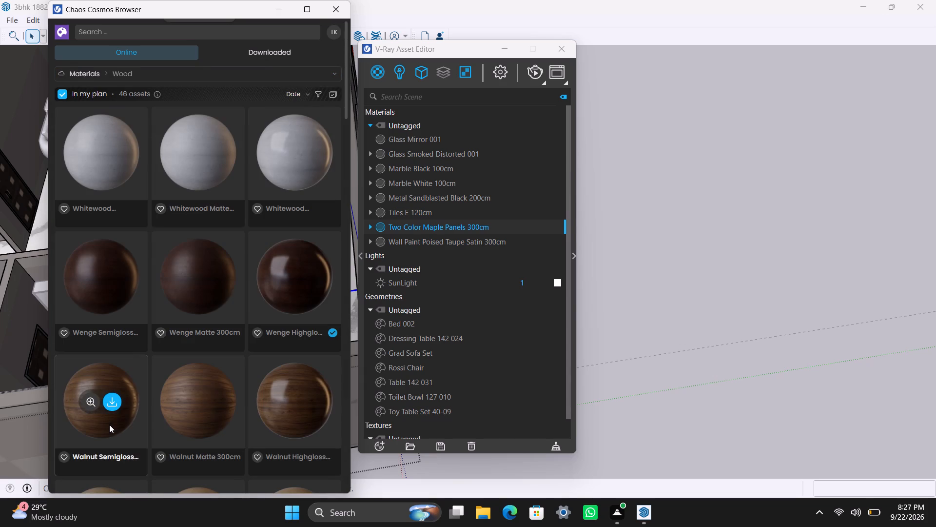
scroll(286, 345, "down", 4)
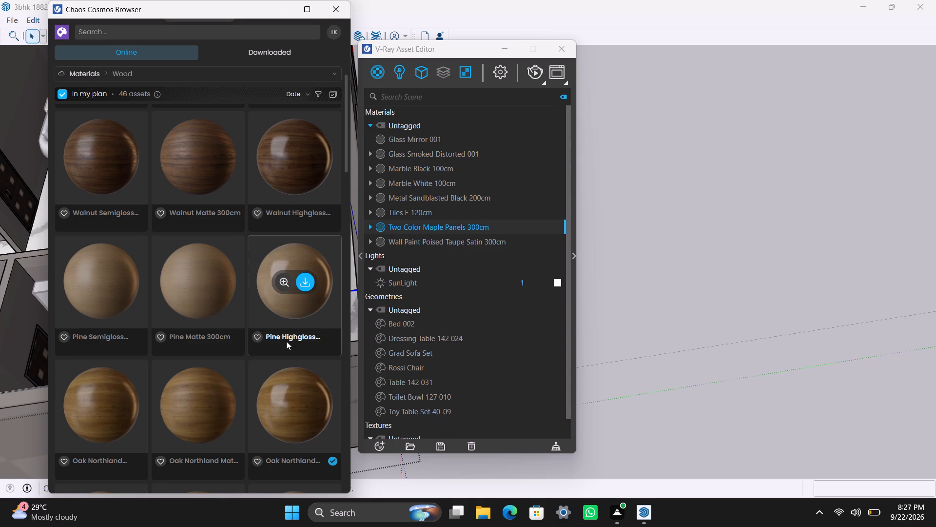
scroll(271, 363, "down", 6)
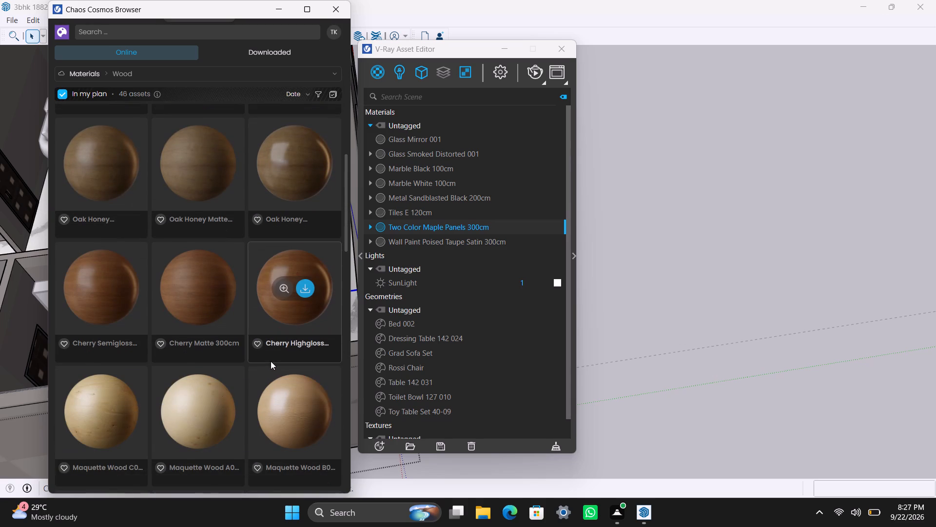
left_click(308, 288)
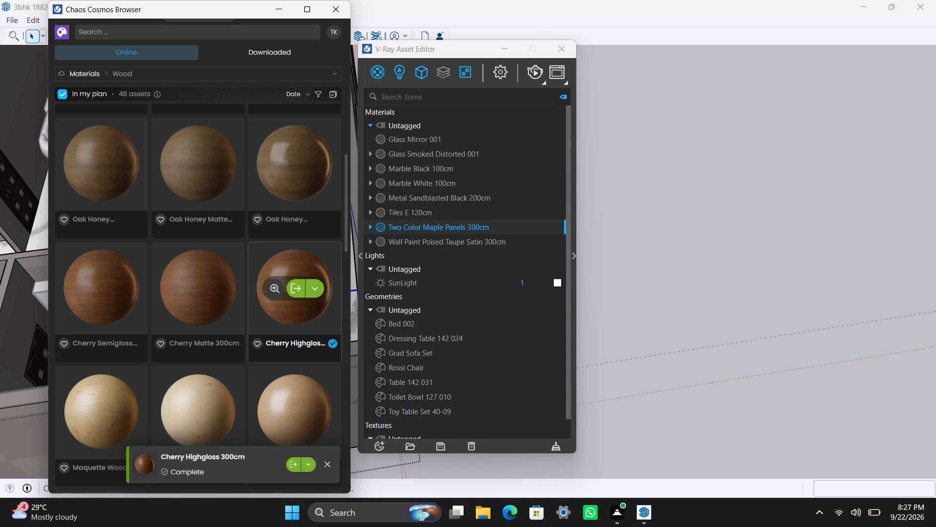
left_click(297, 295)
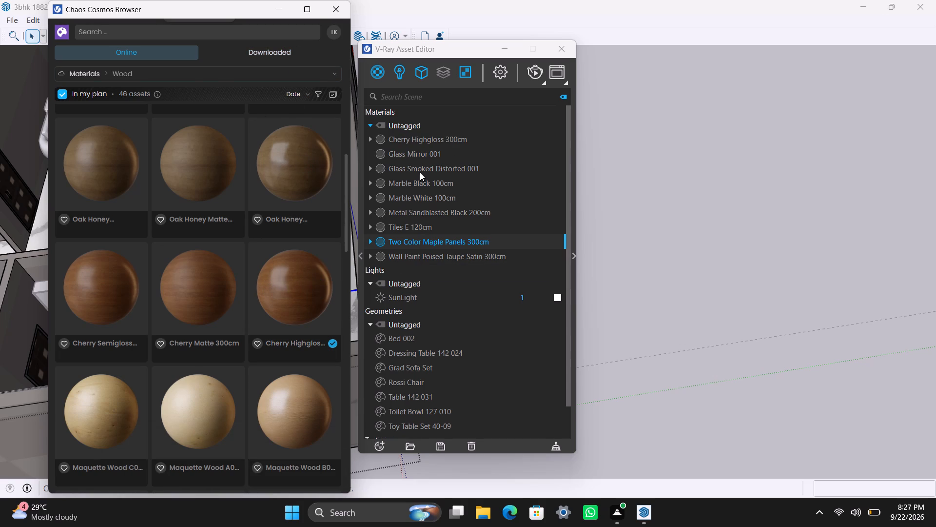
left_click(283, 11)
Apply Cherry Highgloss 300cm to the selected corner-bedroom wardrobe with cubic texture projection, and deselect it.
right_click(424, 138)
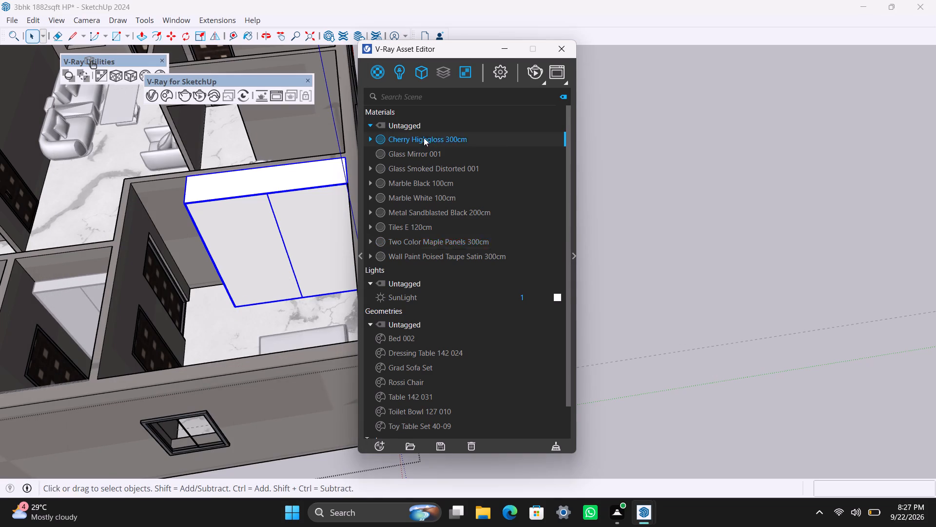
left_click(429, 163)
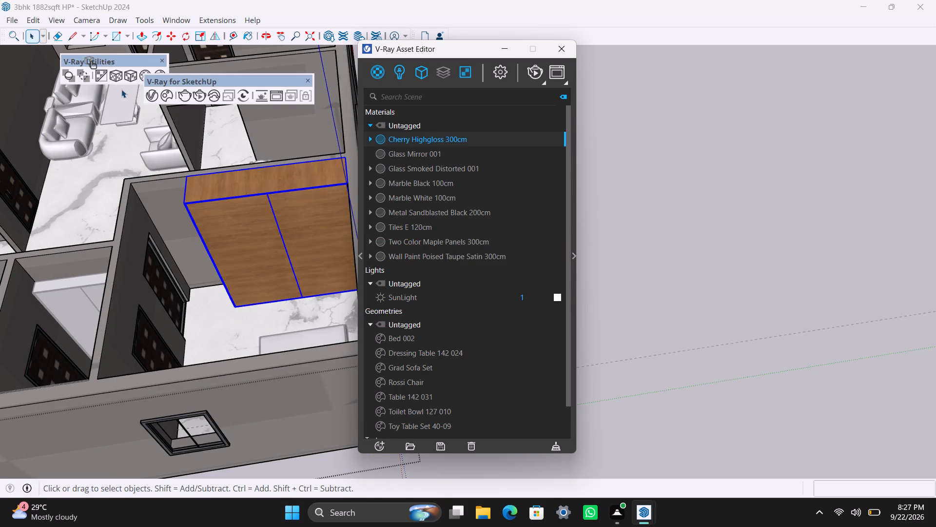
left_click(126, 78)
scroll(172, 341, "down", 4)
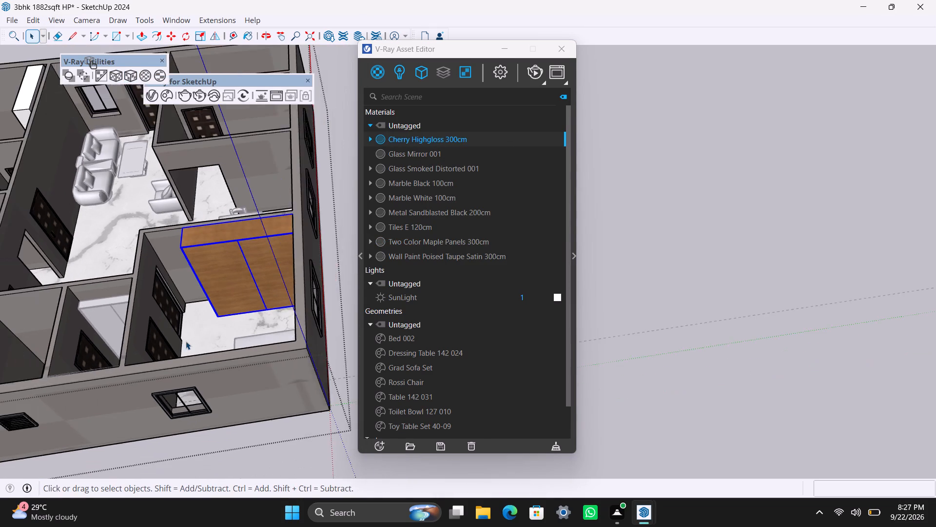
scroll(187, 340, "down", 2)
middle_click_drag(198, 342, 269, 335, "shift")
left_click(281, 446)
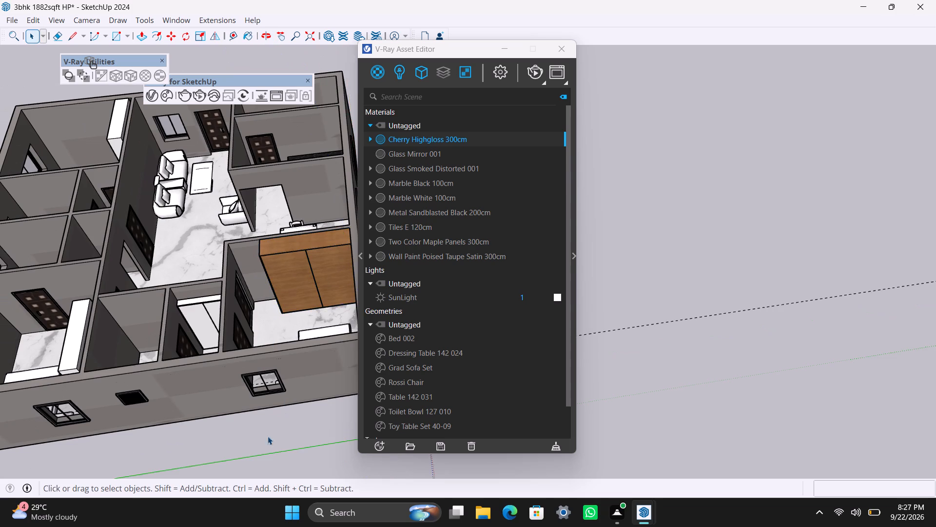
Apply Cherry Highgloss 300cm to the wardrobe in the small adjoining room, with cubic projection scaled to its bounding box.
scroll(218, 368, "up", 5)
middle_click_drag(209, 336, 314, 372, "shift")
scroll(315, 363, "up", 3)
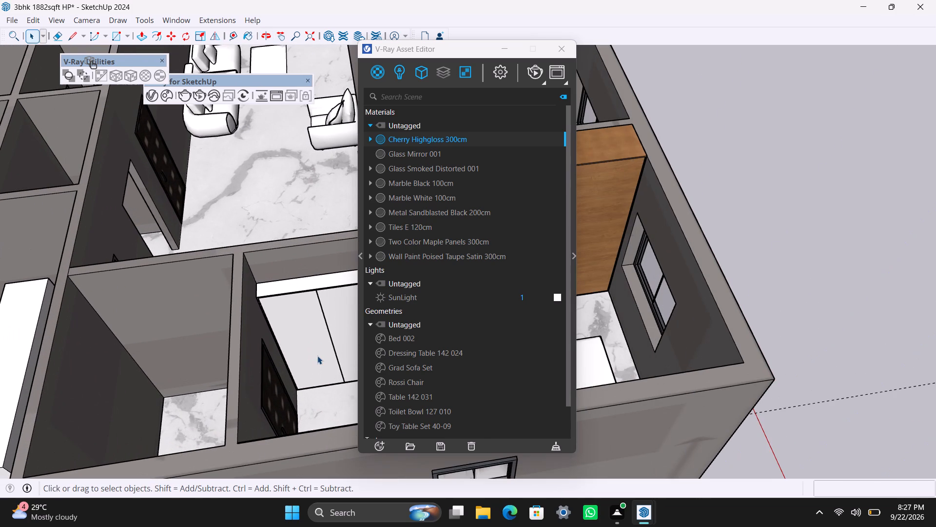
left_click(318, 356)
right_click(452, 135)
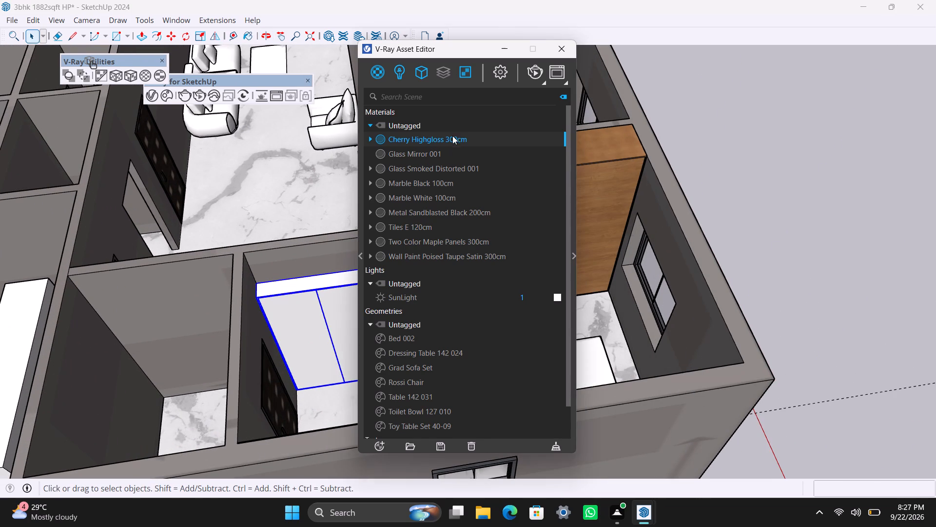
left_click(461, 155)
left_click(135, 80)
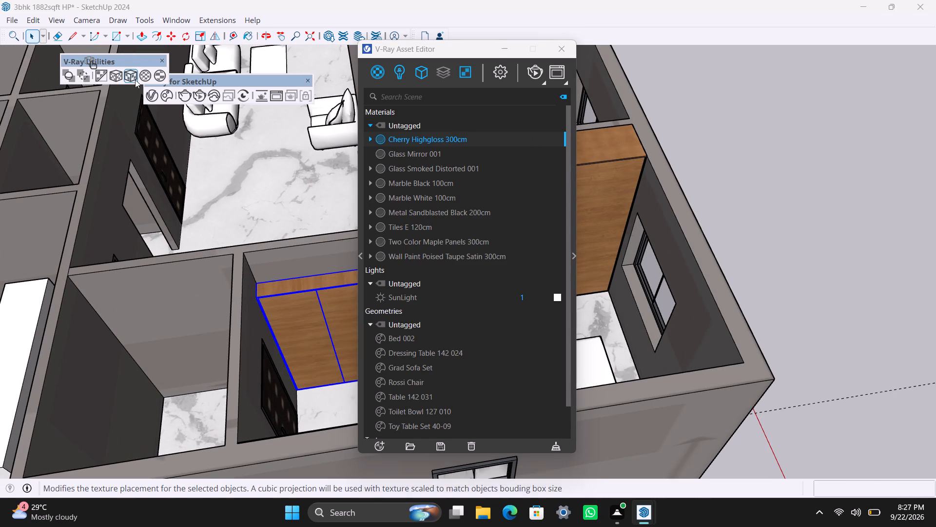
Apply Cherry Highgloss 300cm to the white wardrobe in the bedroom beyond the small bathrooms, with cubic projection scaled to its bounding box, and deselect it.
scroll(203, 356, "down", 11)
middle_click_drag(206, 384, 258, 324, "shift")
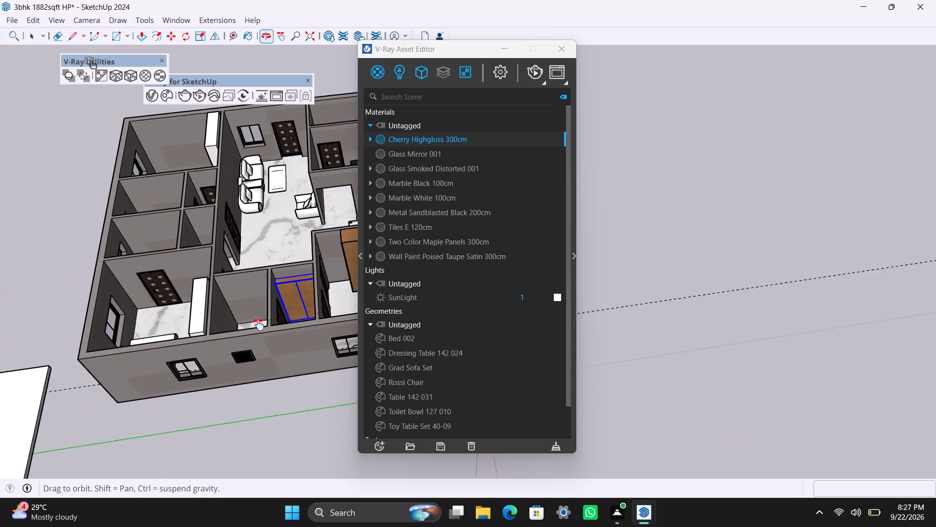
middle_click_drag(258, 324, 246, 314, "shift")
scroll(180, 315, "up", 3)
middle_click_drag(185, 304, 330, 279)
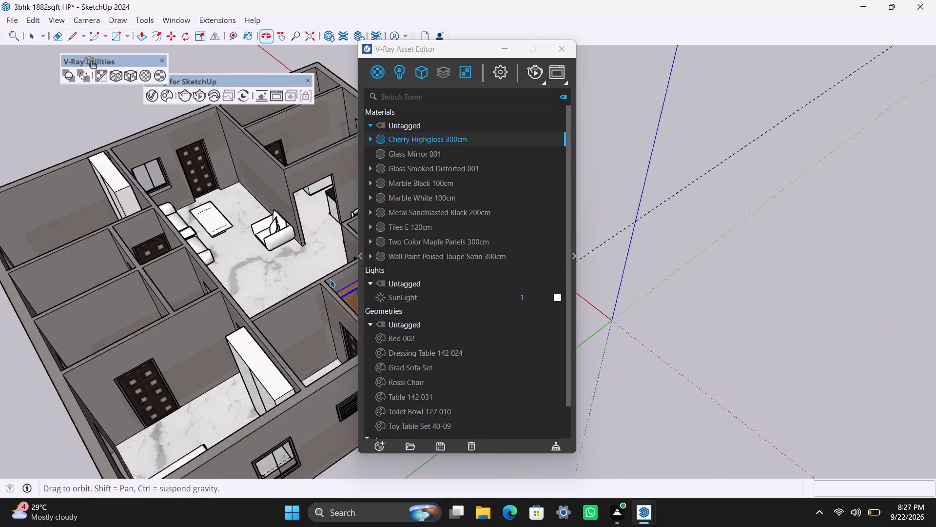
middle_click_drag(330, 279, 345, 269)
scroll(171, 369, "down", 10)
middle_click_drag(176, 385, 324, 370)
scroll(245, 392, "down", 3)
middle_click_drag(245, 390, 248, 280, "shift")
scroll(254, 292, "up", 3)
middle_click_drag(249, 350, 333, 386)
scroll(275, 394, "up", 3)
middle_click_drag(275, 390, 260, 280, "shift")
scroll(295, 298, "up", 3)
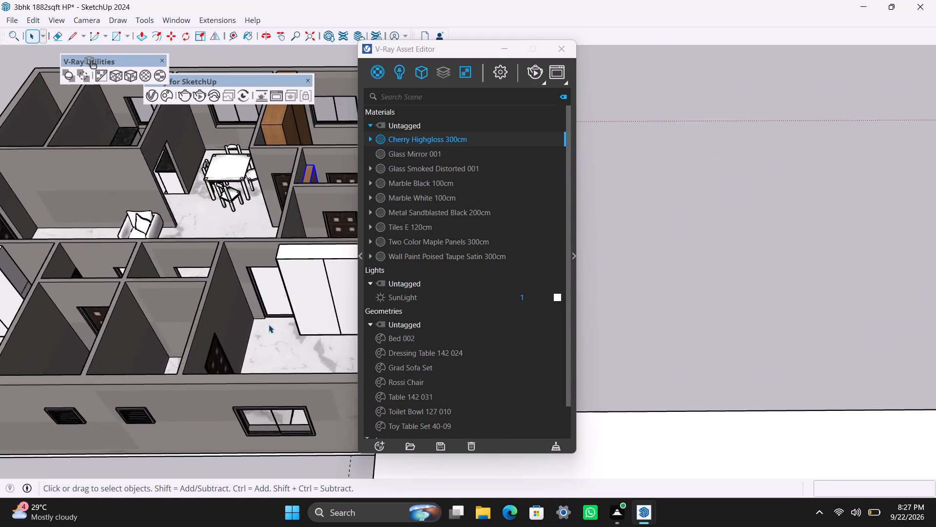
middle_click_drag(270, 327, 312, 342)
left_click(325, 317)
double_click(326, 316)
left_click(321, 311)
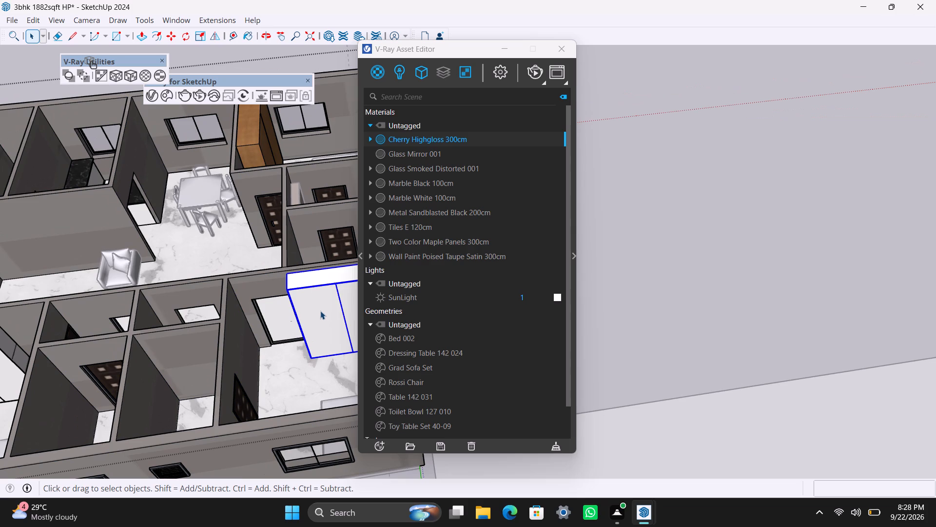
right_click(433, 138)
left_click(453, 162)
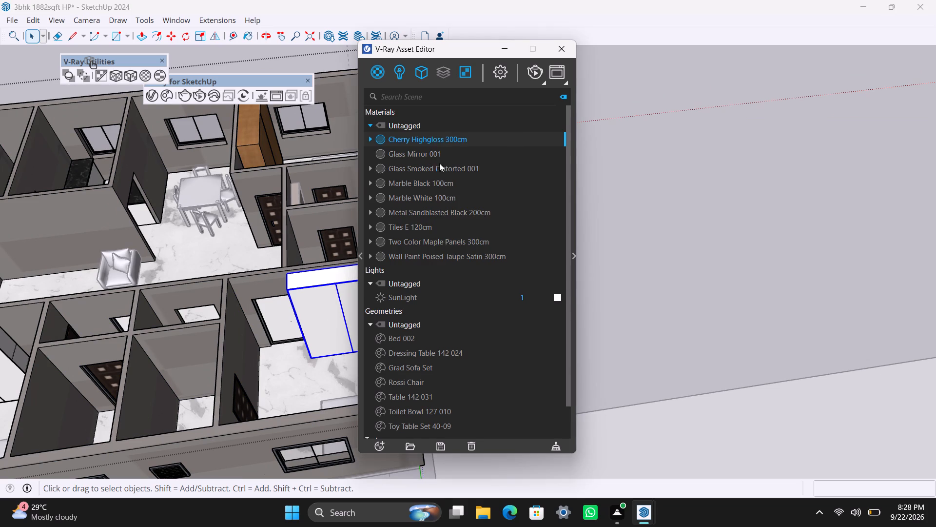
left_click(134, 77)
left_click(184, 252)
Apply Two Color Maple Panels 300cm to the blank door panel beside that bedroom's wardrobe, and exit the door group.
scroll(208, 334, "down", 4)
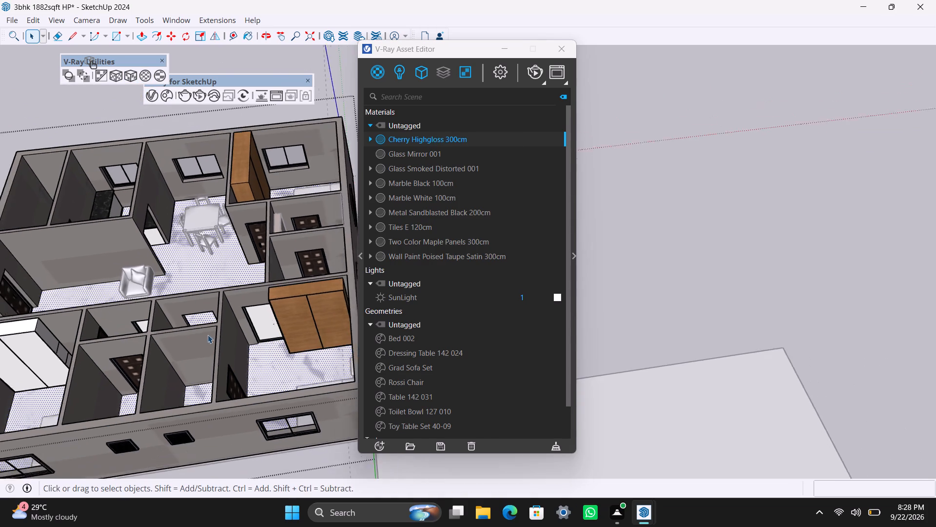
scroll(230, 334, "up", 7)
triple_click(284, 313)
left_click(285, 313)
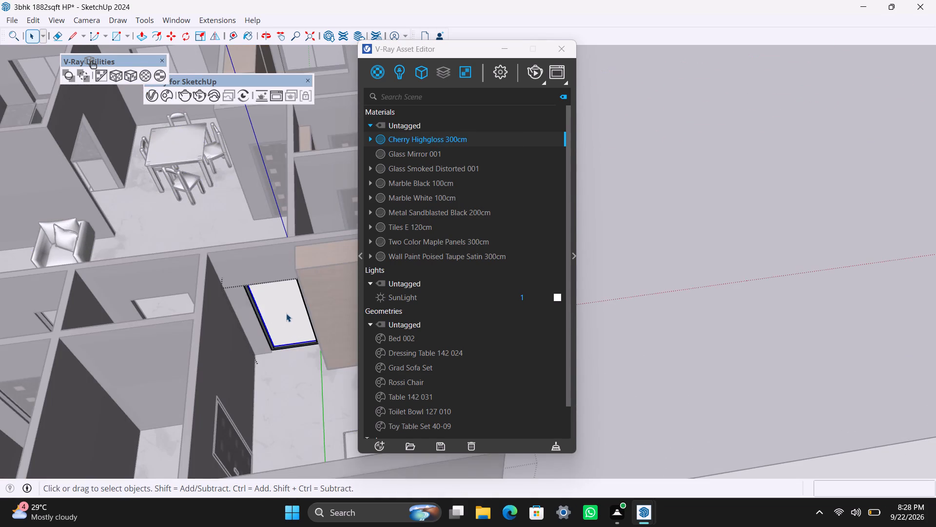
scroll(282, 313, "up", 2)
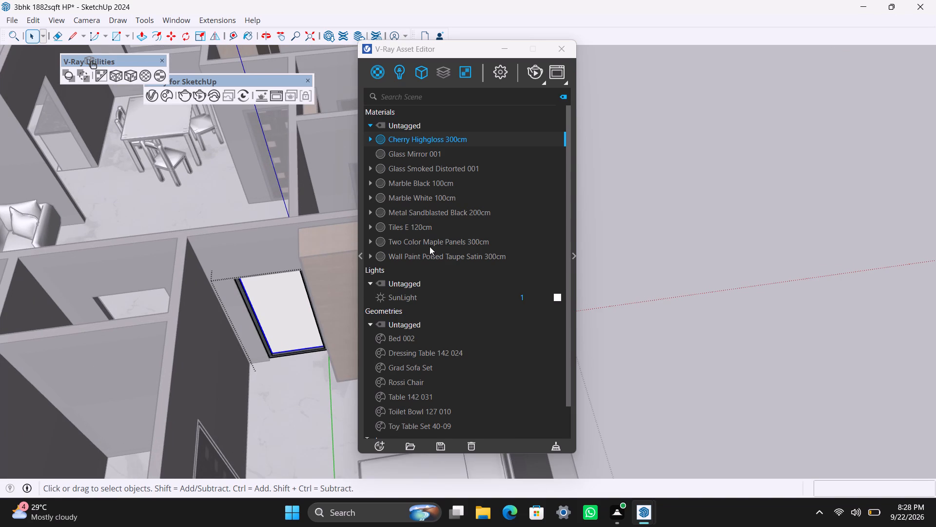
left_click(431, 245)
right_click(431, 245)
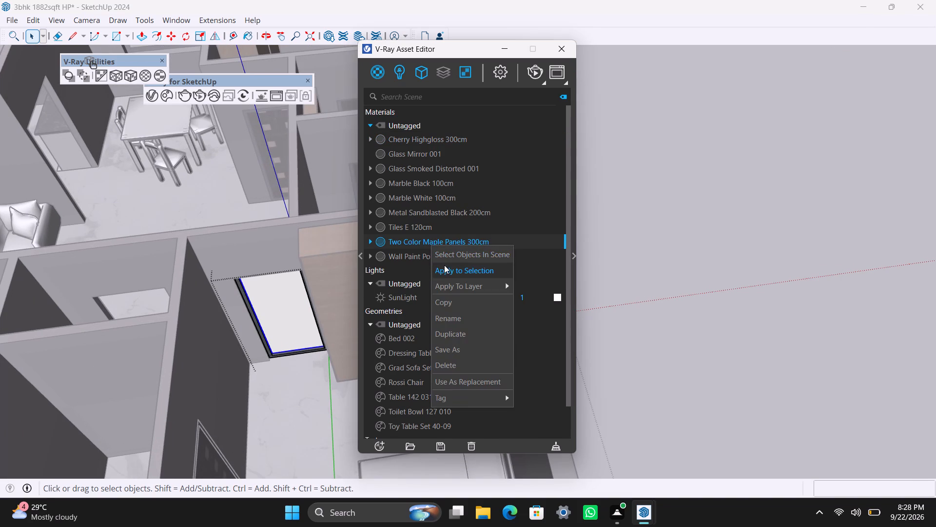
left_click(444, 265)
scroll(243, 328, "down", 20)
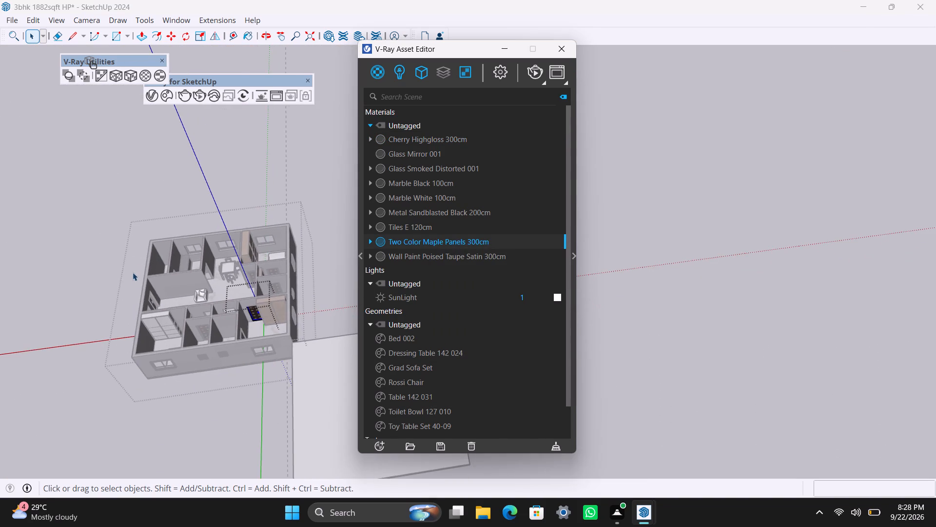
triple_click(50, 195)
Apply Cherry Highgloss 300cm to the white wardrobe in the bedroom beside the living room, with cubic projection scaled to its bounding box, and deselect it.
scroll(107, 303, "up", 10)
middle_click_drag(183, 345, 235, 353)
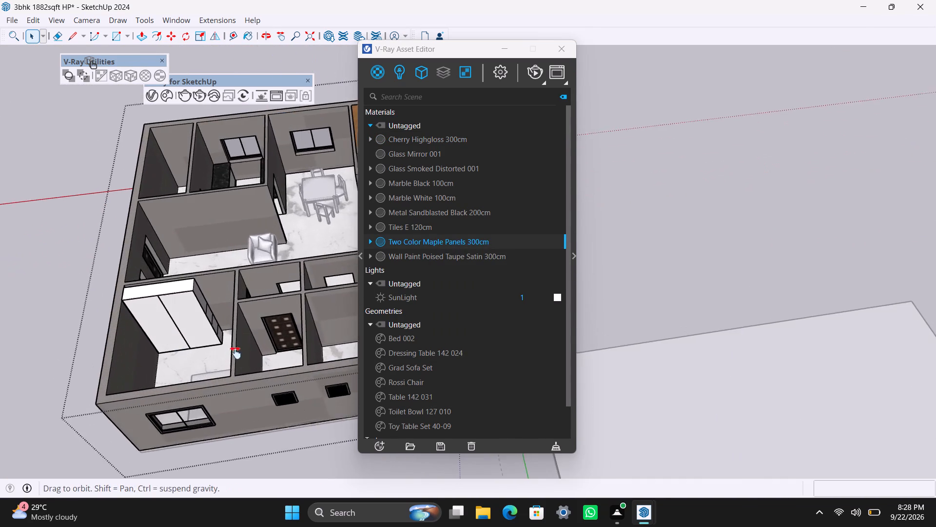
middle_click_drag(235, 353, 243, 354)
scroll(241, 354, "up", 4)
left_click(226, 325)
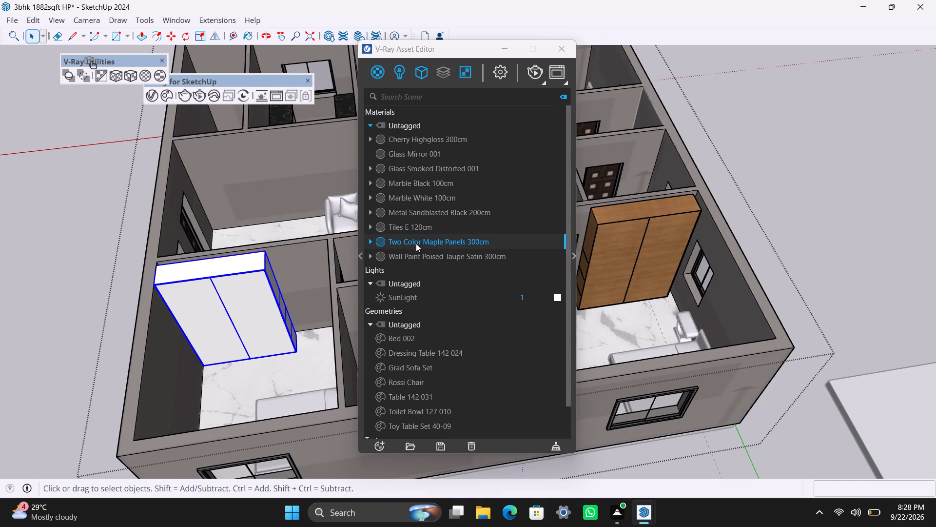
right_click(417, 243)
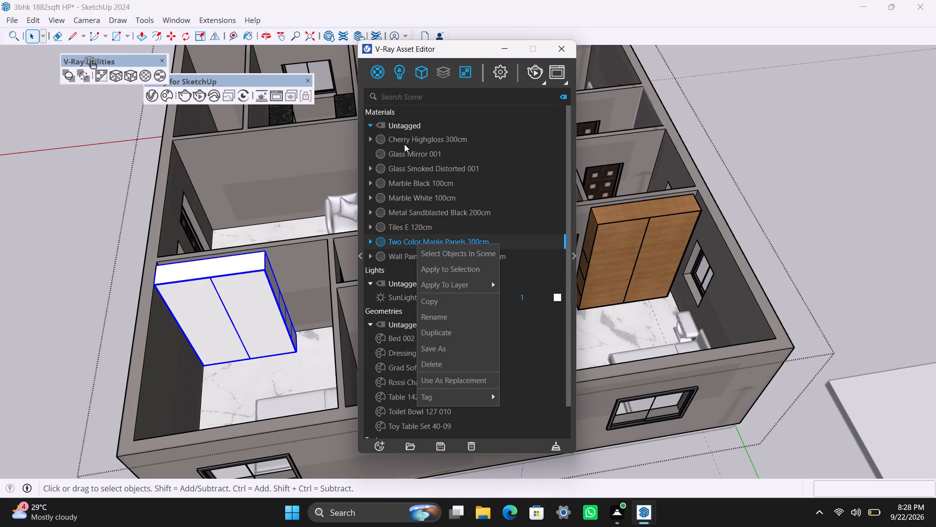
left_click(404, 144)
right_click(405, 144)
left_click(410, 165)
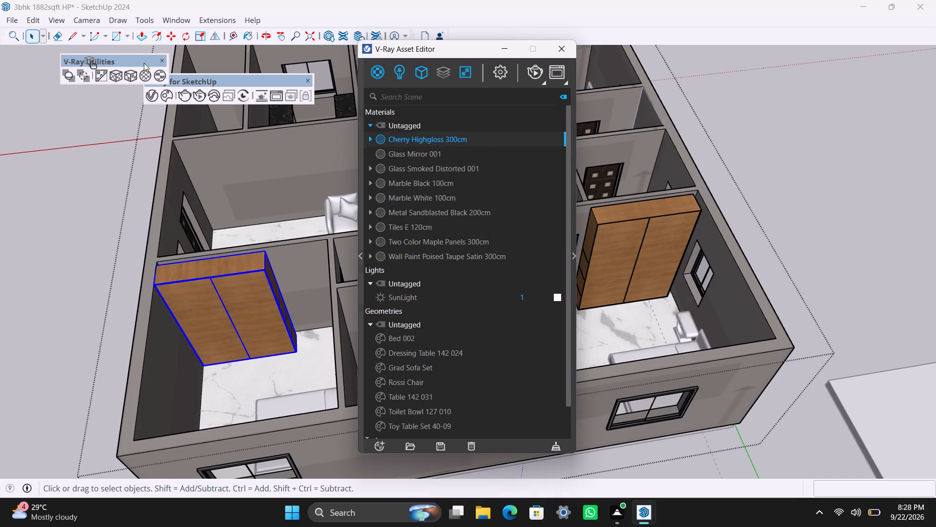
left_click(129, 71)
left_click(47, 204)
Apply Two Color Maple Panels 300cm to the blank door panel in the bedroom beside the living room, and exit the door group.
scroll(16, 319, "down", 15)
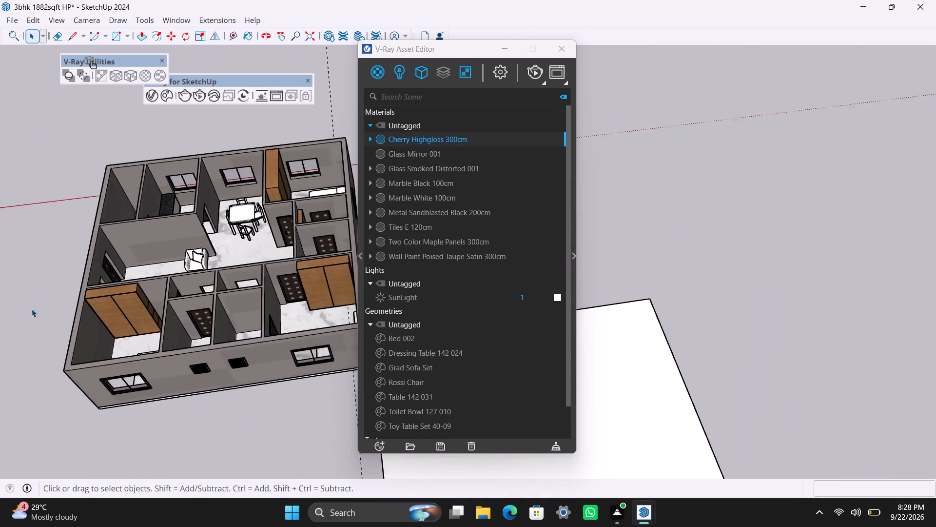
middle_click_drag(41, 317, 206, 318)
scroll(203, 312, "down", 5)
middle_click_drag(202, 312, 166, 235, "shift")
scroll(146, 331, "up", 3)
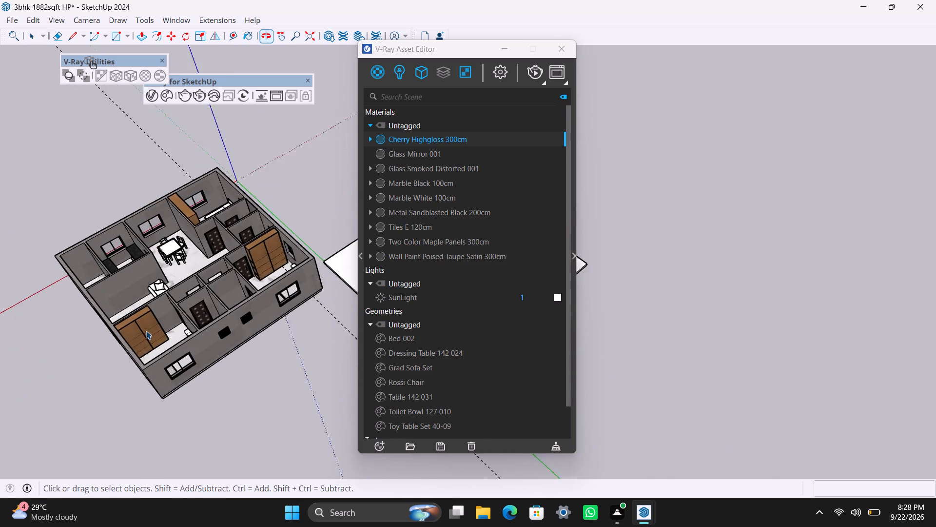
scroll(146, 331, "up", 1)
middle_click_drag(127, 374, 295, 385)
scroll(265, 357, "down", 5)
middle_click_drag(262, 359, 230, 272, "shift")
scroll(218, 335, "up", 4)
middle_click_drag(213, 349, 214, 349)
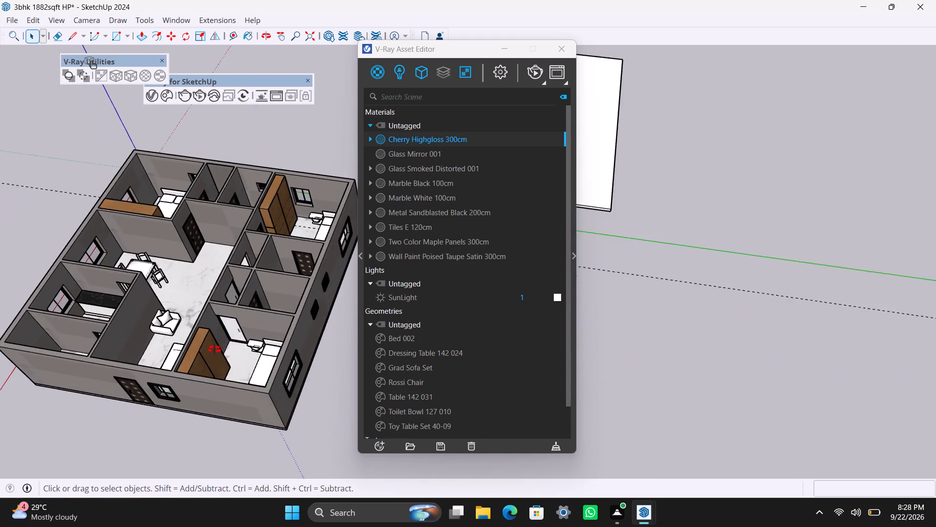
middle_click_drag(214, 349, 278, 355)
scroll(278, 355, "down", 4)
middle_click_drag(269, 367, 273, 294, "shift")
scroll(271, 299, "up", 8)
middle_click_drag(263, 306, 277, 309)
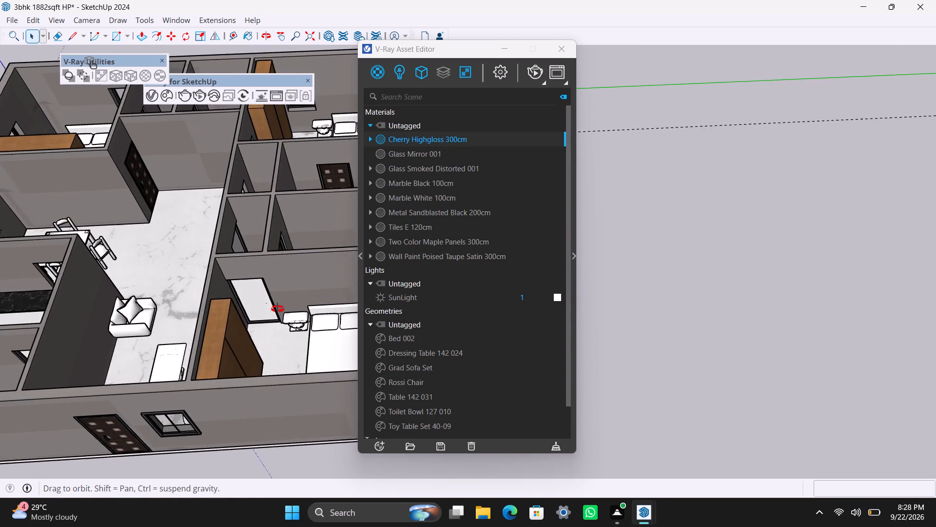
middle_click_drag(277, 309, 286, 310)
scroll(276, 314, "up", 5)
triple_click(257, 317)
double_click(257, 317)
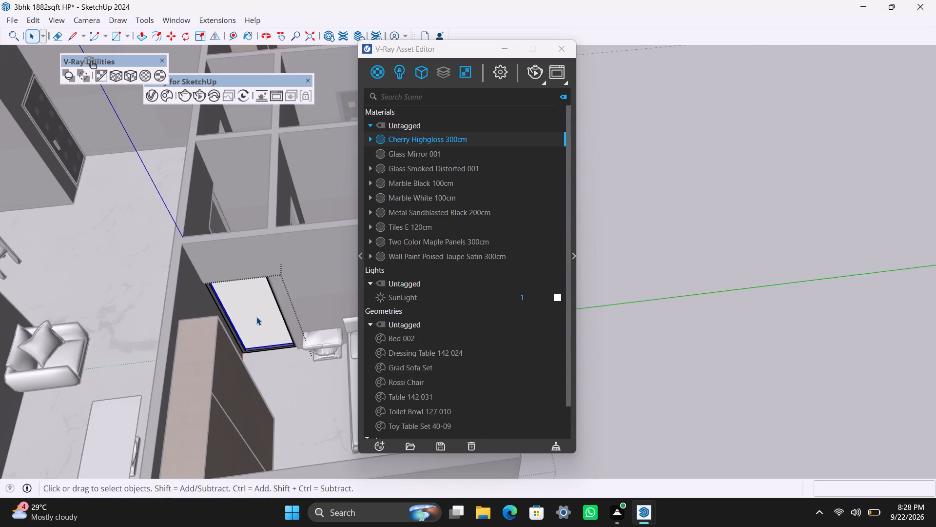
scroll(256, 317, "up", 3)
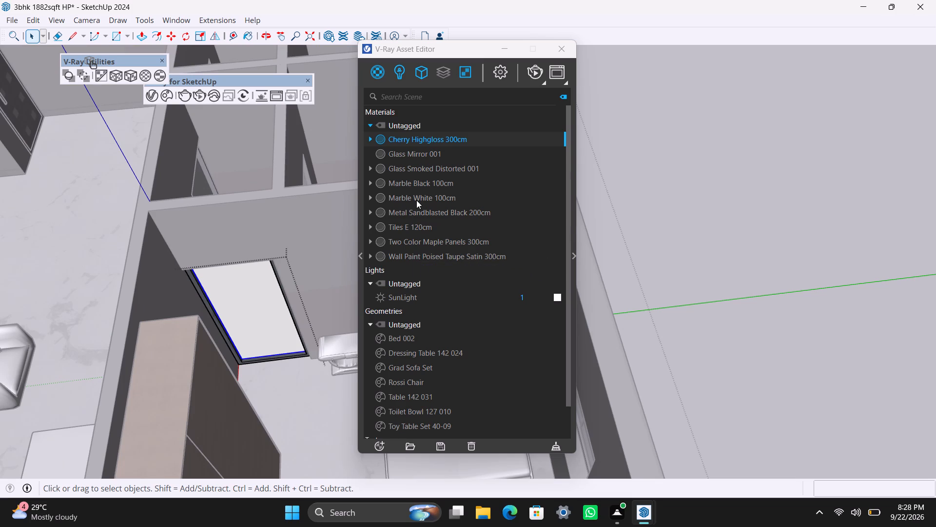
left_click(423, 243)
right_click(422, 243)
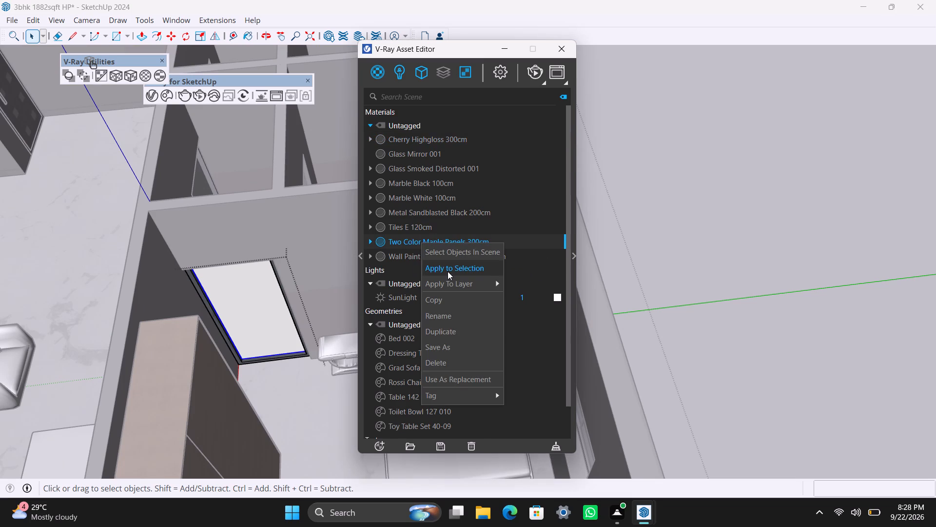
left_click(448, 271)
scroll(215, 311, "down", 16)
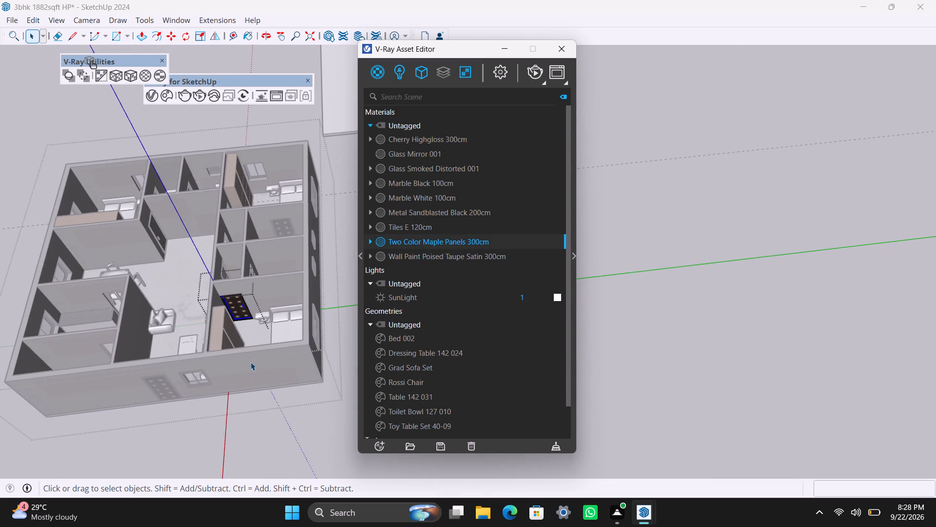
key("space")
triple_click(242, 420)
Examine the kitchen, living area and other rooms from above for surfaces that still lack materials.
scroll(196, 365, "down", 5)
middle_click_drag(201, 355, 253, 361)
scroll(233, 358, "up", 8)
middle_click_drag(196, 318, 183, 420)
scroll(154, 394, "up", 4)
middle_click_drag(147, 372, 147, 368)
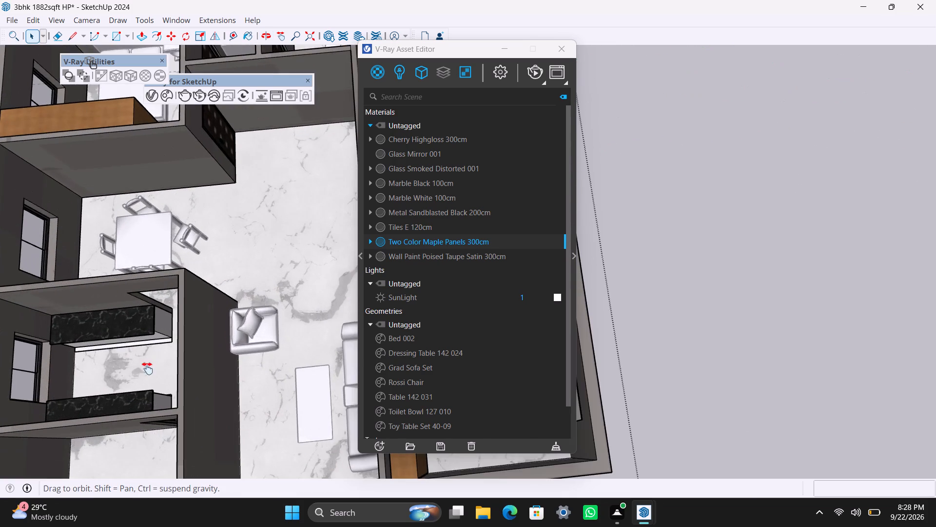
middle_click_drag(147, 368, 186, 293)
scroll(224, 311, "up", 4)
middle_click_drag(246, 317, 7, 253)
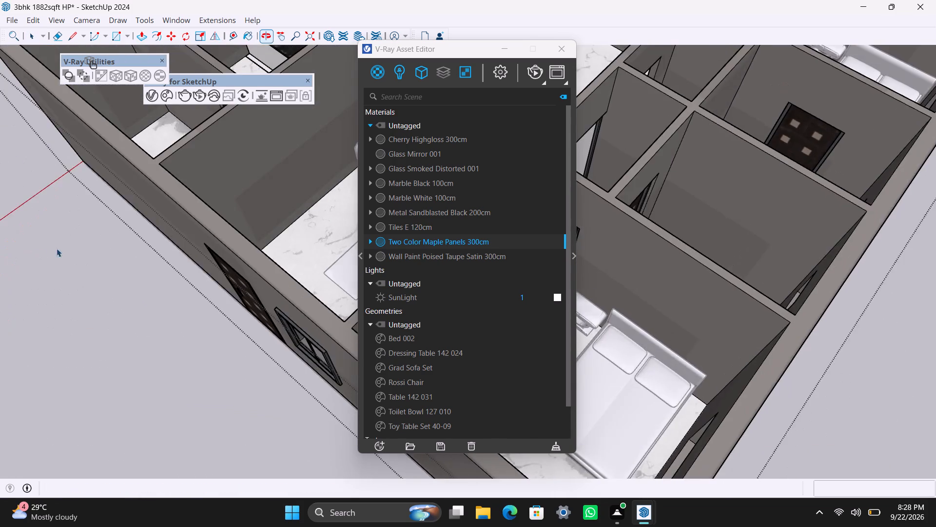
scroll(59, 250, "down", 16)
middle_click_drag(185, 289, 65, 242)
scroll(129, 248, "down", 5)
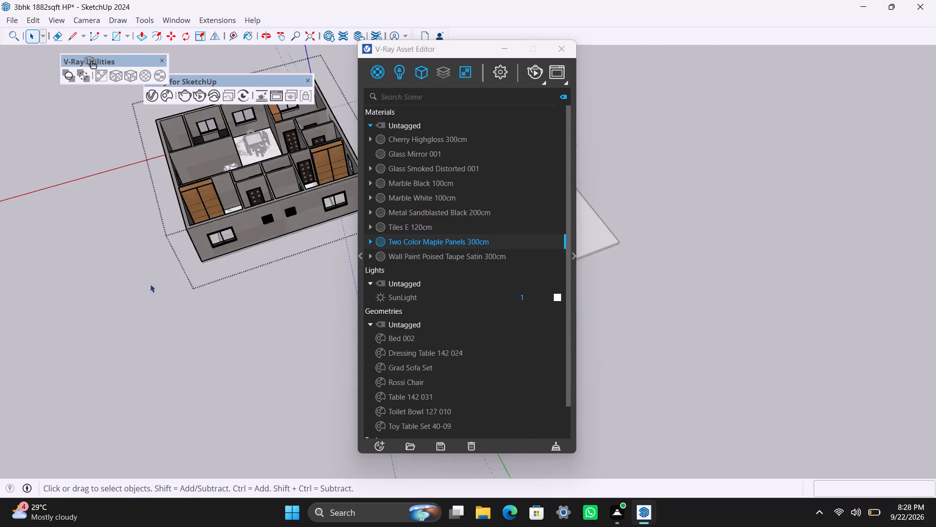
middle_click_drag(157, 284, 107, 479)
scroll(160, 332, "up", 10)
middle_click_drag(207, 245, 195, 242)
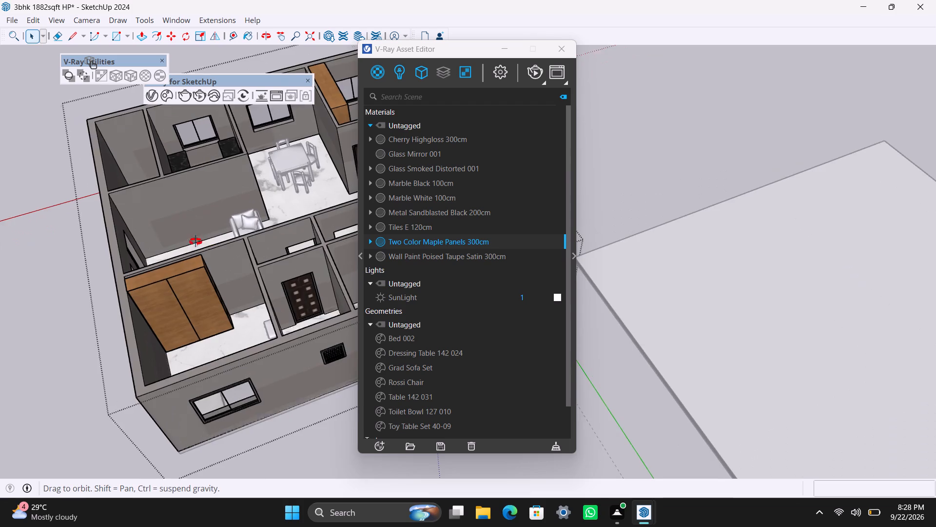
middle_click_drag(195, 242, 125, 205)
scroll(214, 236, "down", 4)
middle_click_drag(227, 249, 155, 425)
scroll(187, 338, "up", 4)
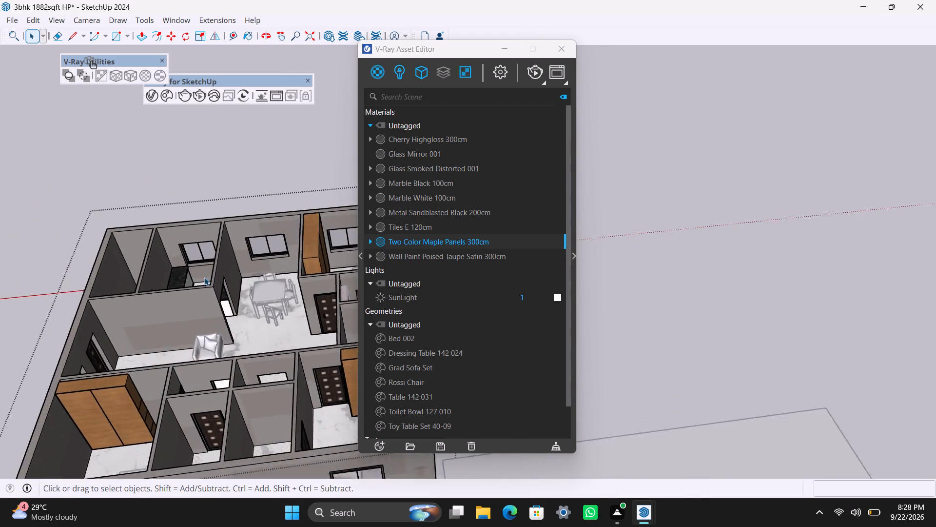
Apply Cherry Highgloss 300cm to the base of the kitchen counter nearest the door, with cubic projection scaled to its bounding box.
scroll(204, 277, "up", 4)
middle_click_drag(207, 312, 206, 448)
scroll(219, 248, "up", 4)
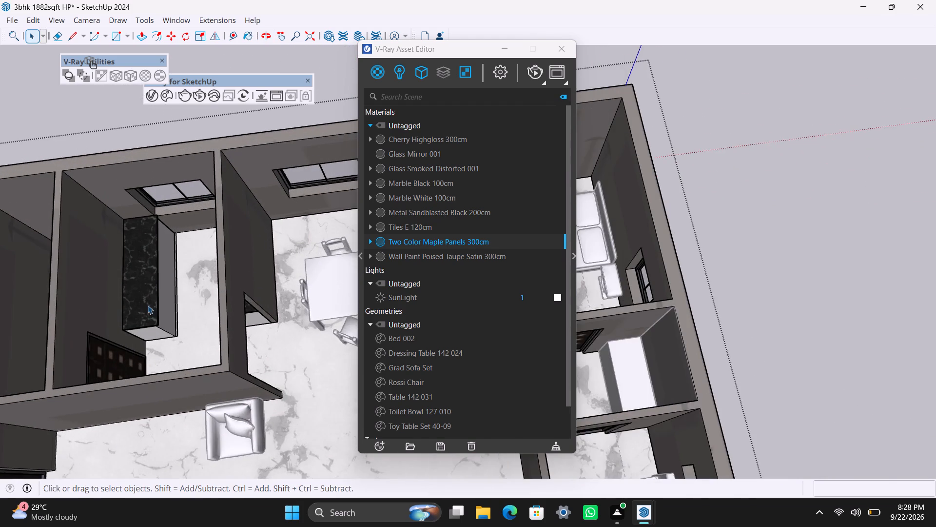
scroll(147, 305, "up", 8)
scroll(160, 349, "down", 3)
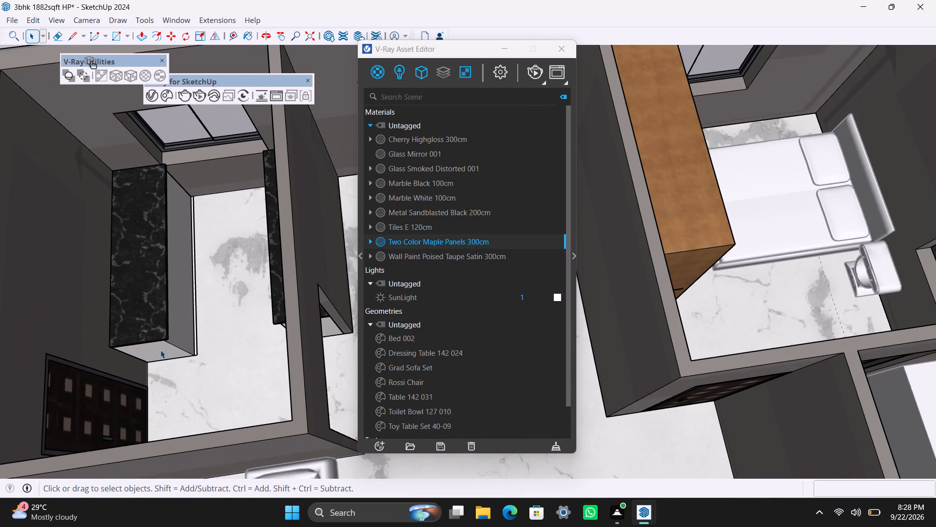
scroll(159, 370, "up", 5)
middle_click_drag(169, 365, 130, 334)
left_click(164, 307)
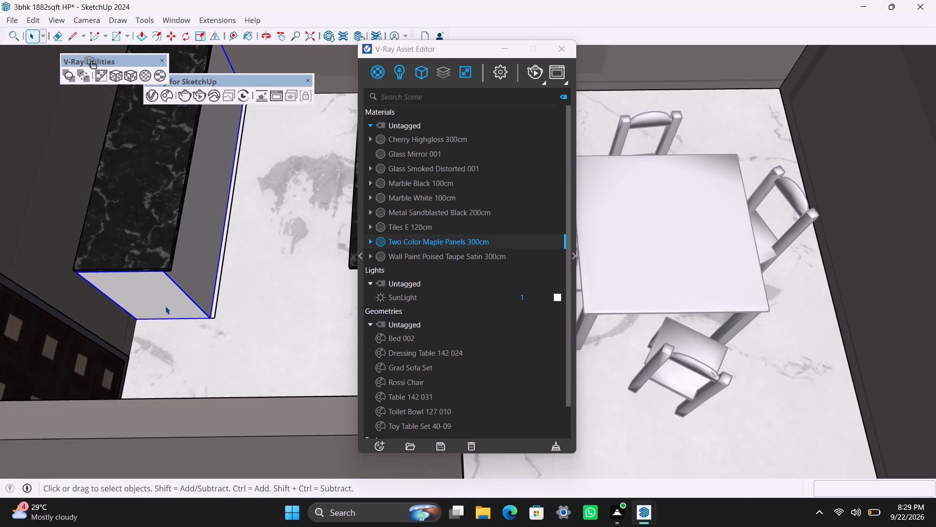
left_click(429, 142)
right_click(426, 142)
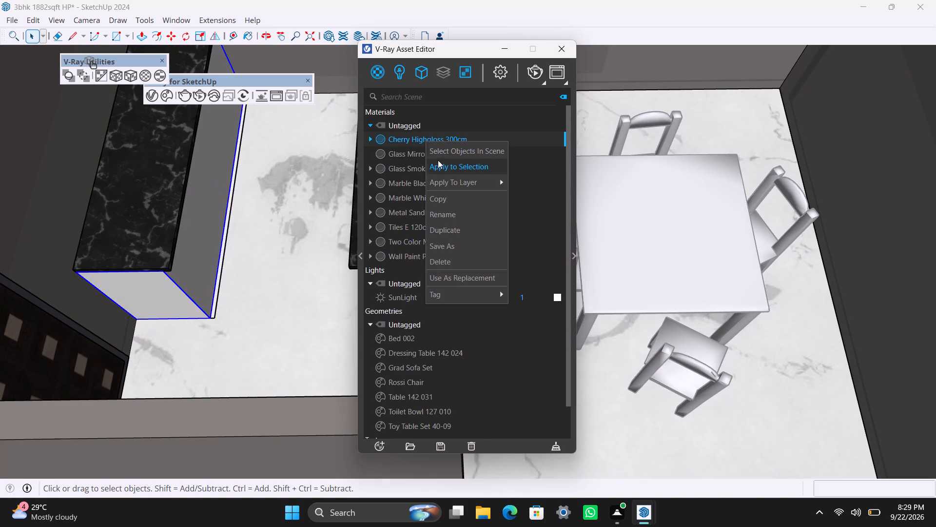
left_click(438, 162)
left_click(130, 72)
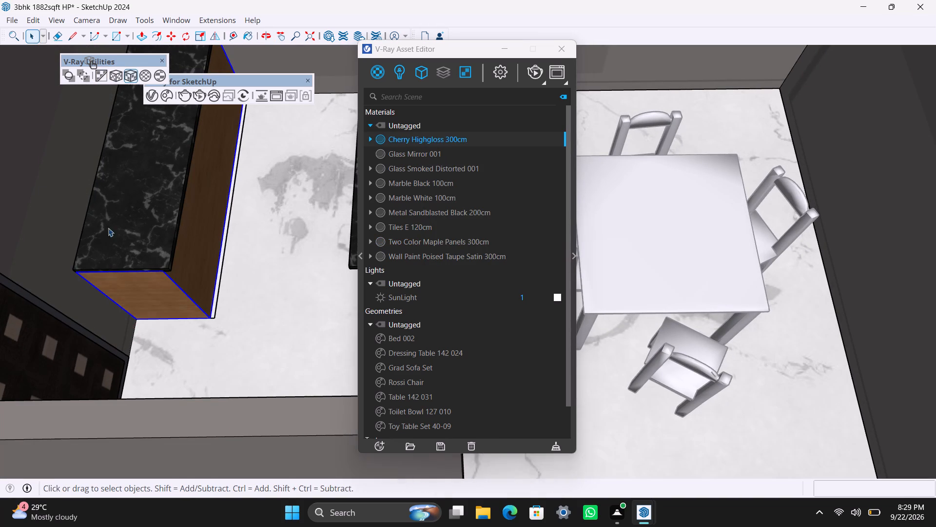
Apply Cherry Highgloss 300cm to the base of the opposite kitchen counter, with cubic projection scaled to its bounding box.
scroll(119, 297, "down", 8)
middle_click_drag(129, 313, 438, 279)
scroll(276, 404, "down", 4)
middle_click_drag(276, 399, 263, 292, "shift")
scroll(260, 308, "up", 4)
middle_click_drag(266, 362, 324, 366)
scroll(301, 363, "up", 2)
middle_click_drag(290, 360, 160, 252, "shift")
scroll(180, 266, "up", 2)
left_click(203, 265)
right_click_drag(443, 140, 450, 146)
left_click(466, 164)
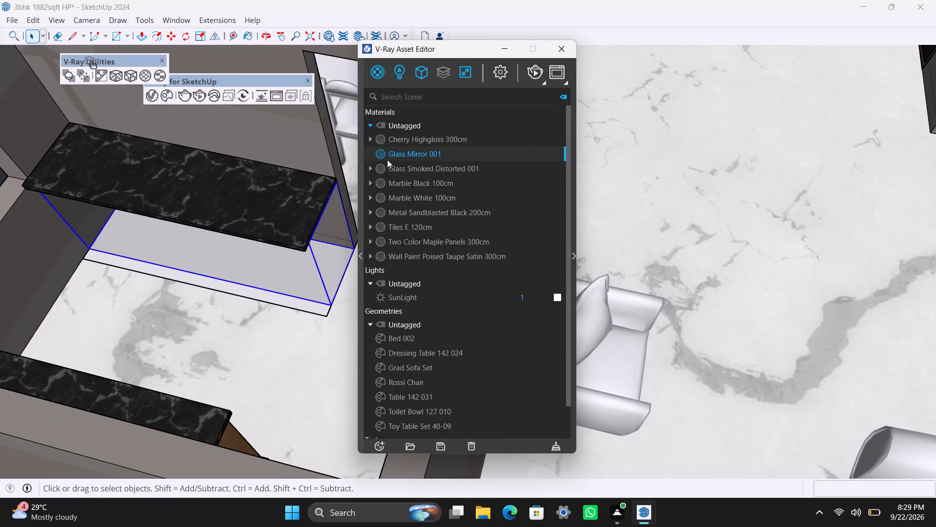
left_click(424, 143)
right_click_drag(418, 140, 417, 145)
left_click(439, 166)
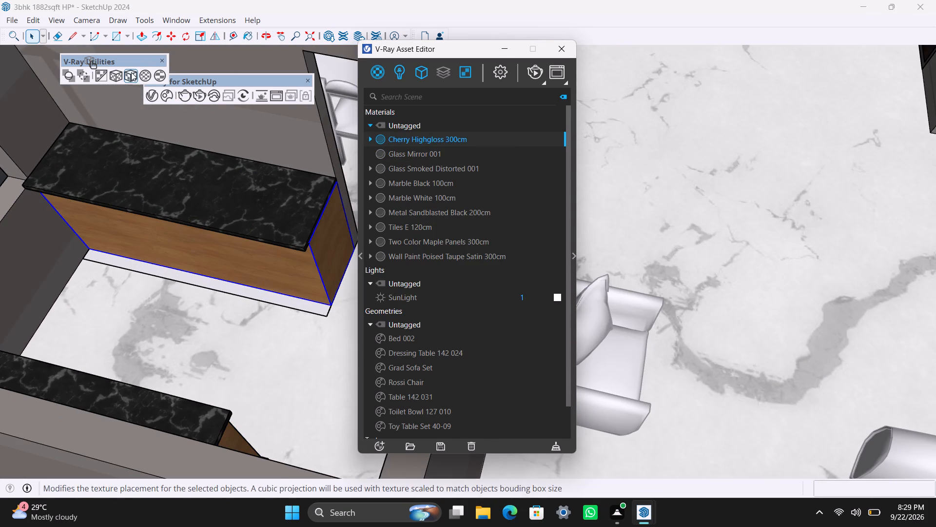
left_click(130, 72)
scroll(114, 264, "down", 20)
scroll(114, 264, "down", 2)
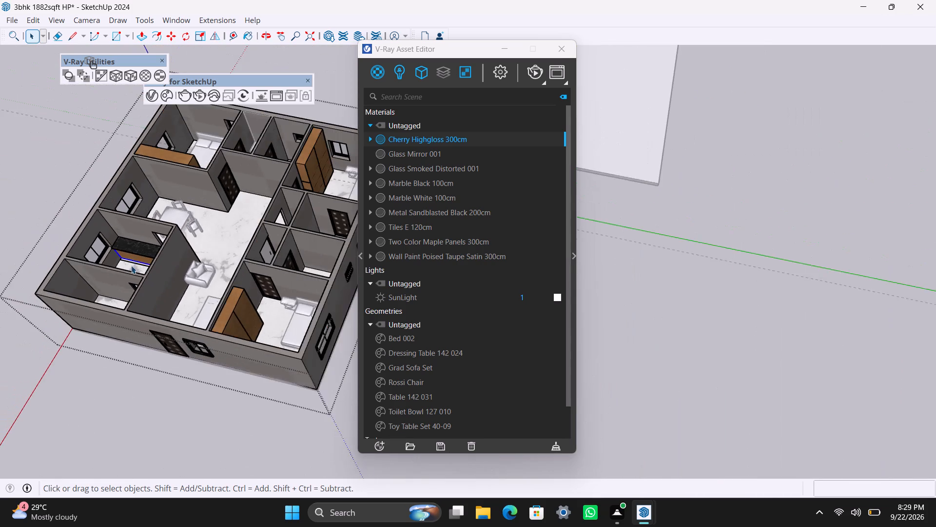
Close the kitchen counter group and examine the rooms from above for surfaces that still need materials.
triple_click(99, 385)
left_click(99, 386)
scroll(144, 338, "down", 5)
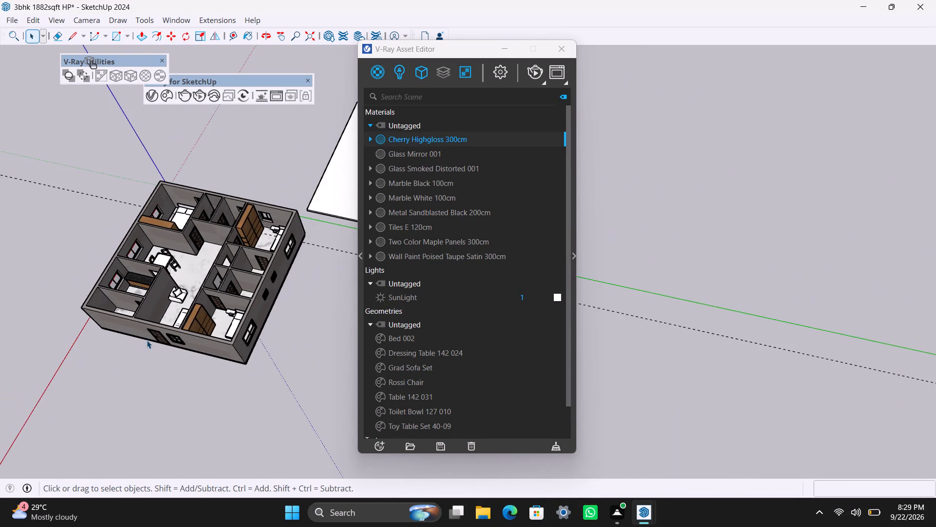
scroll(147, 340, "up", 4)
middle_click_drag(156, 361, 242, 380)
scroll(236, 336, "up", 3)
middle_click_drag(234, 334, 236, 334)
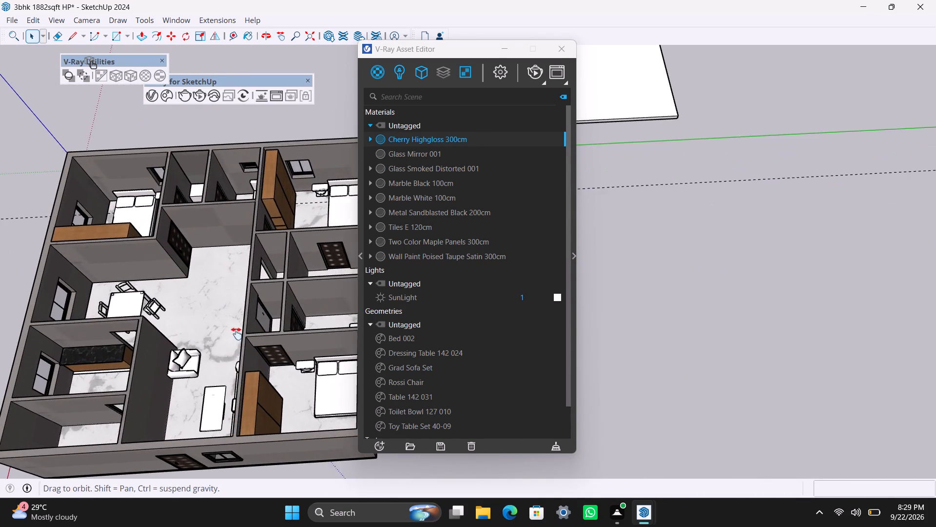
middle_click_drag(236, 334, 274, 278)
scroll(235, 259, "up", 2)
middle_click_drag(233, 255, 234, 262)
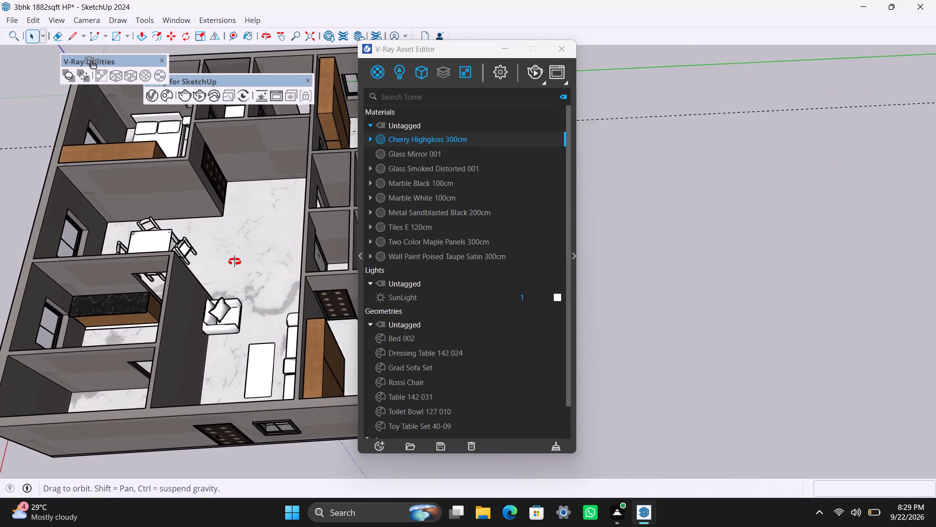
middle_click_drag(234, 262, 220, 353)
scroll(216, 333, "down", 3)
middle_click_drag(216, 320, 201, 315, "shift")
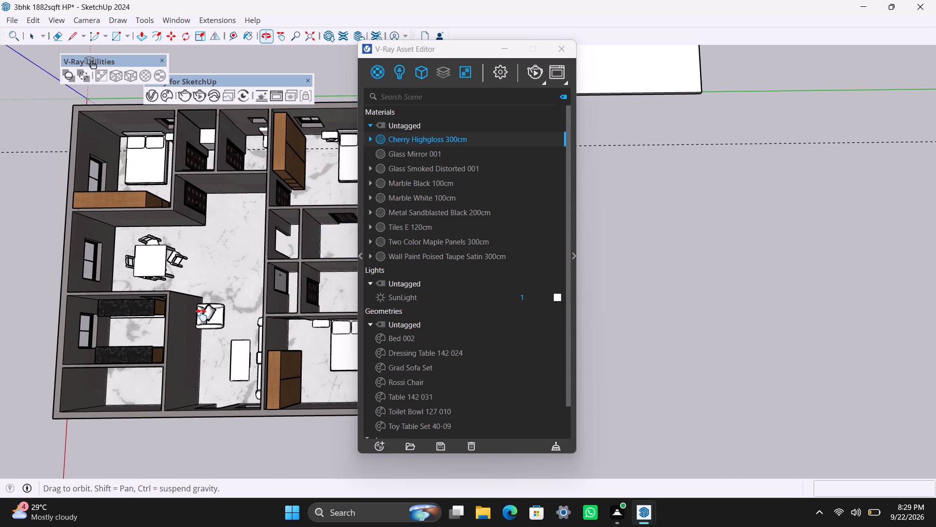
middle_click_drag(201, 315, 178, 322, "shift")
Inside the house group, draw a rectangle covering the floor of one of the two adjoining bathrooms between the bedrooms, and make it a group.
triple_click(314, 258)
left_click(314, 258)
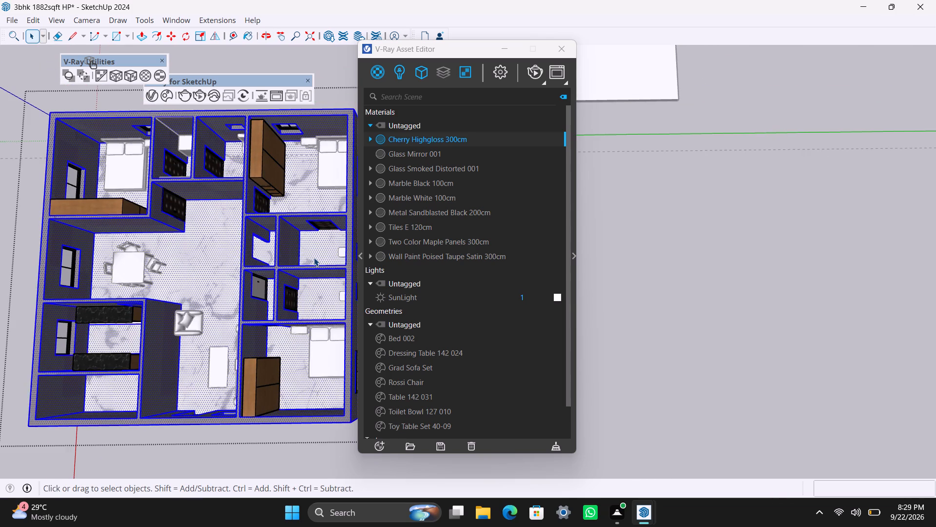
scroll(314, 258, "up", 3)
left_click(312, 255)
left_click(312, 255)
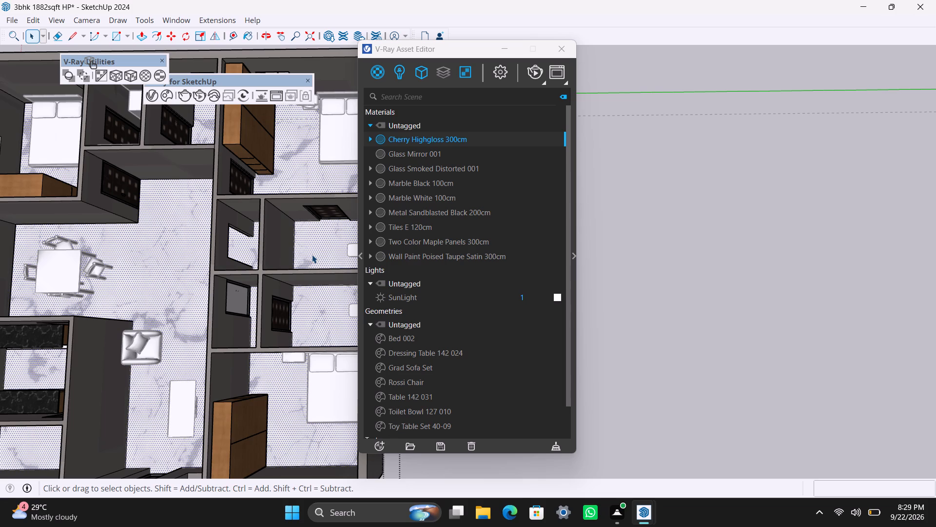
scroll(312, 255, "up", 2)
middle_click_drag(309, 258, 347, 263)
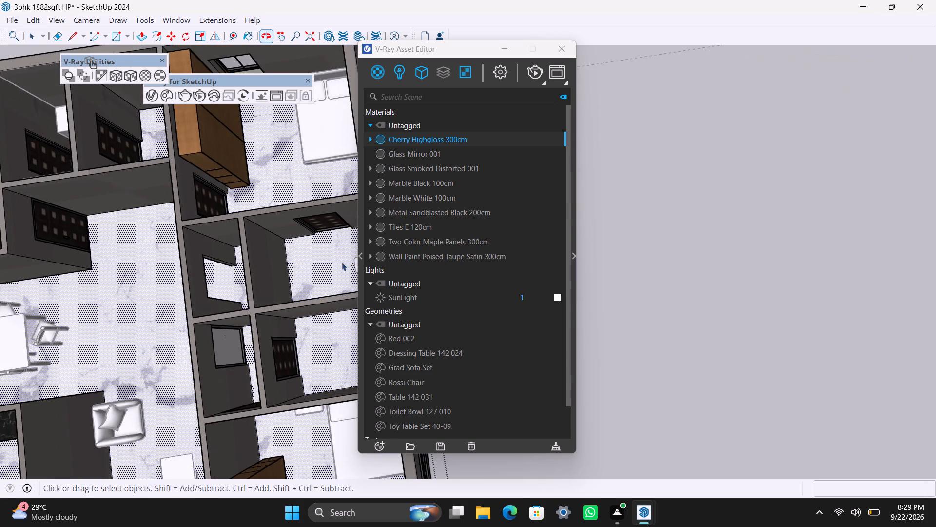
scroll(341, 263, "down", 2)
middle_click_drag(340, 263, 281, 215, "shift")
scroll(279, 221, "up", 7)
middle_click_drag(261, 231, 296, 235)
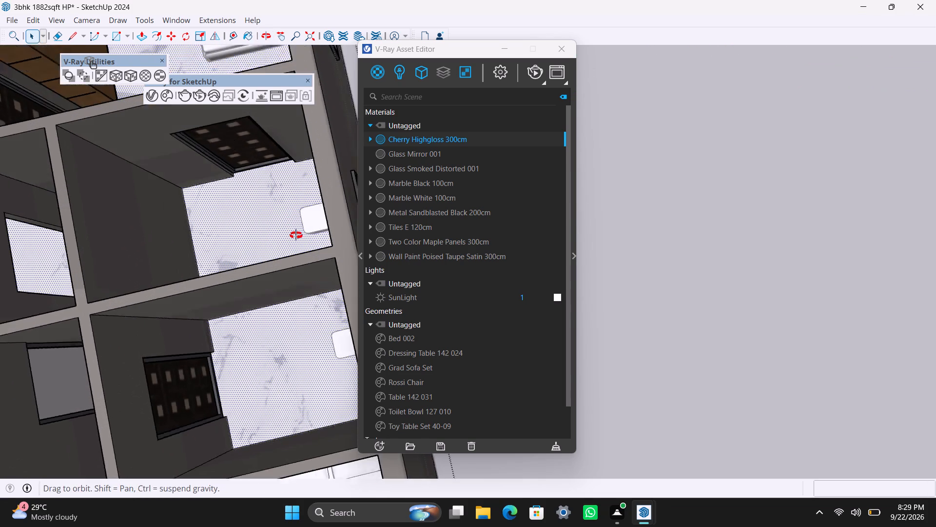
middle_click_drag(296, 235, 306, 235)
scroll(269, 252, "up", 3)
middle_click_drag(235, 252, 294, 272)
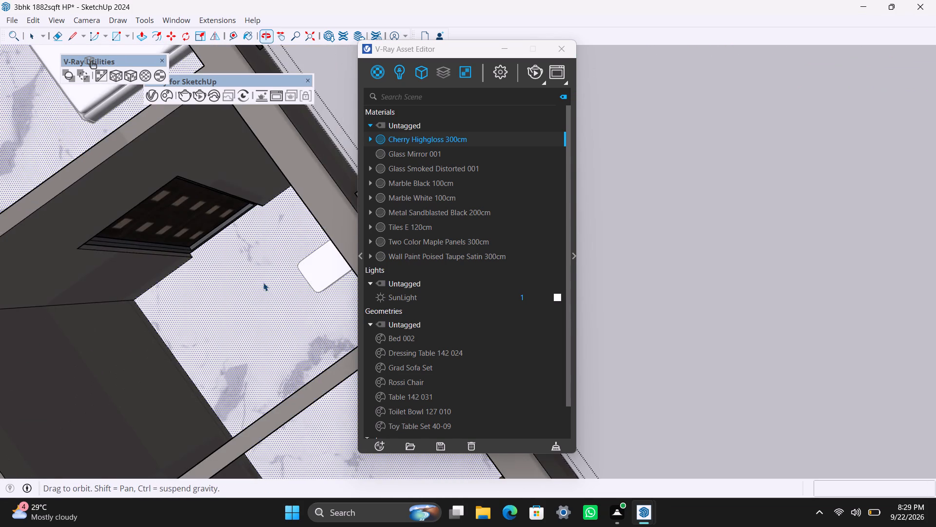
scroll(263, 283, "down", 2)
middle_click_drag(262, 282, 280, 229, "shift")
scroll(206, 251, "up", 2)
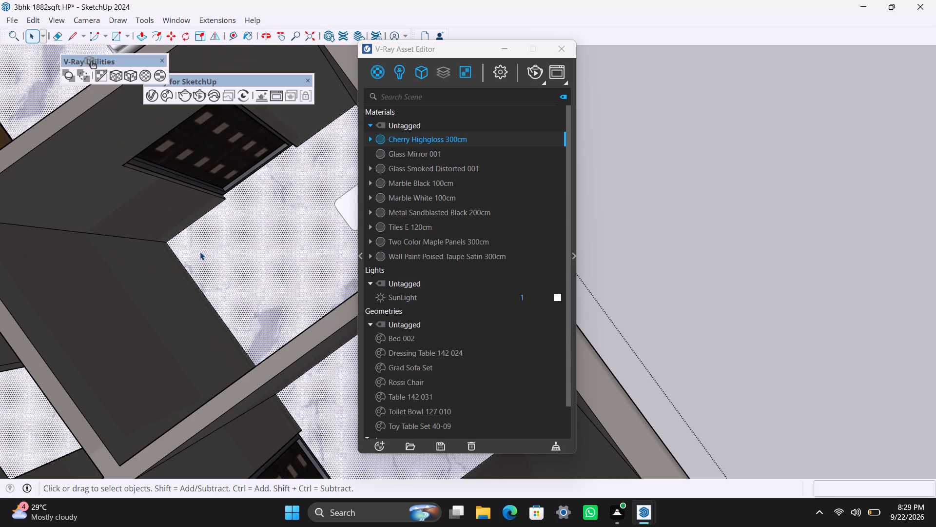
scroll(200, 313, "up", 2)
middle_click_drag(201, 317, 101, 308)
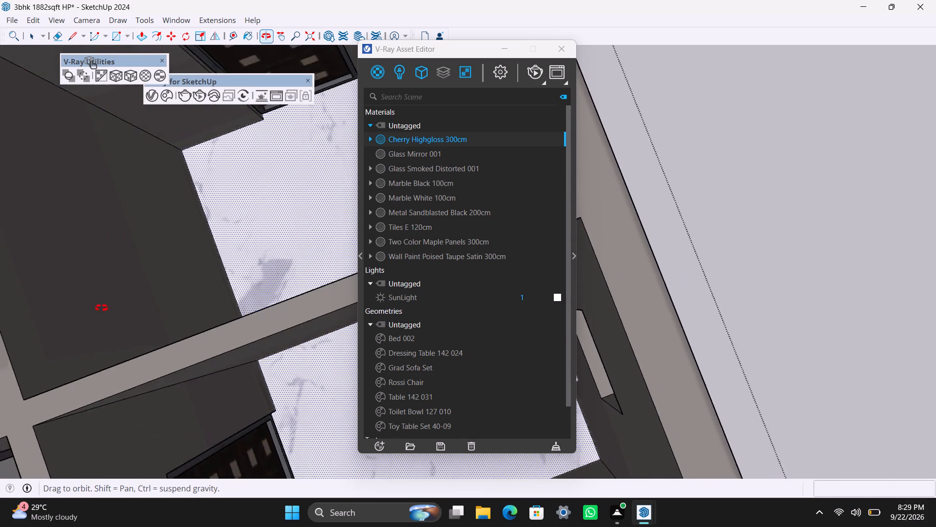
middle_click_drag(101, 308, 55, 307)
scroll(132, 261, "down", 3)
middle_click_drag(177, 262, 147, 274)
scroll(160, 260, "up", 1)
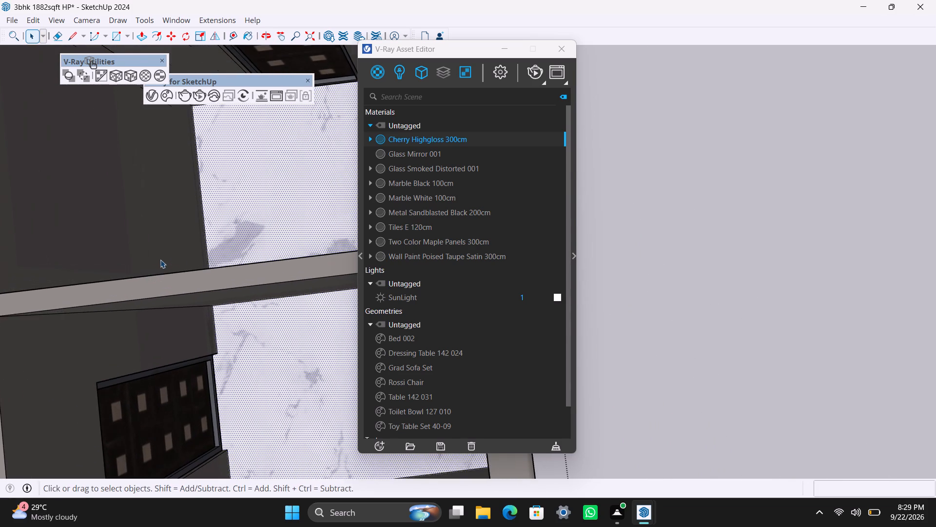
middle_click_drag(195, 254, 142, 295)
scroll(175, 248, "down", 3)
middle_click_drag(175, 247, 166, 296, "shift")
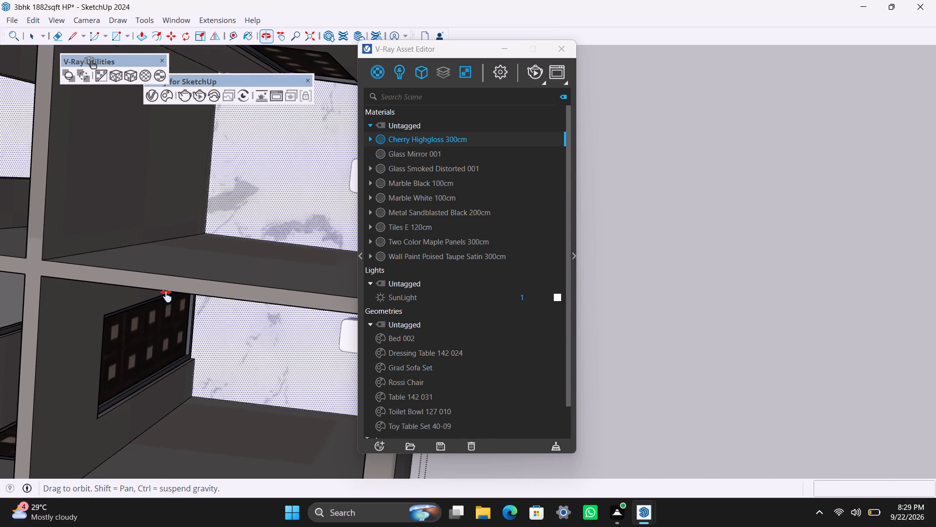
middle_click_drag(166, 296, 126, 362, "shift")
scroll(139, 356, "up", 2)
middle_click_drag(166, 361, 203, 349)
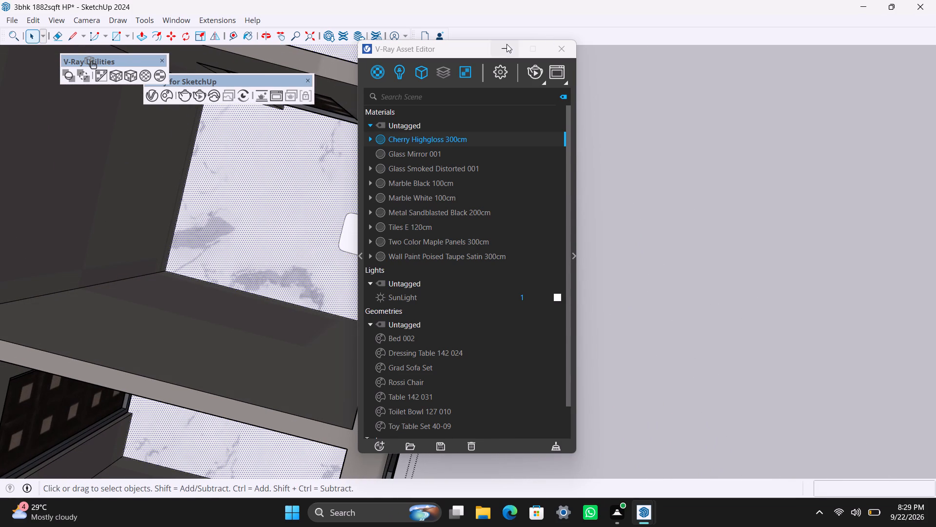
left_click(505, 56)
scroll(354, 304, "down", 3)
middle_click_drag(320, 325, 571, 295)
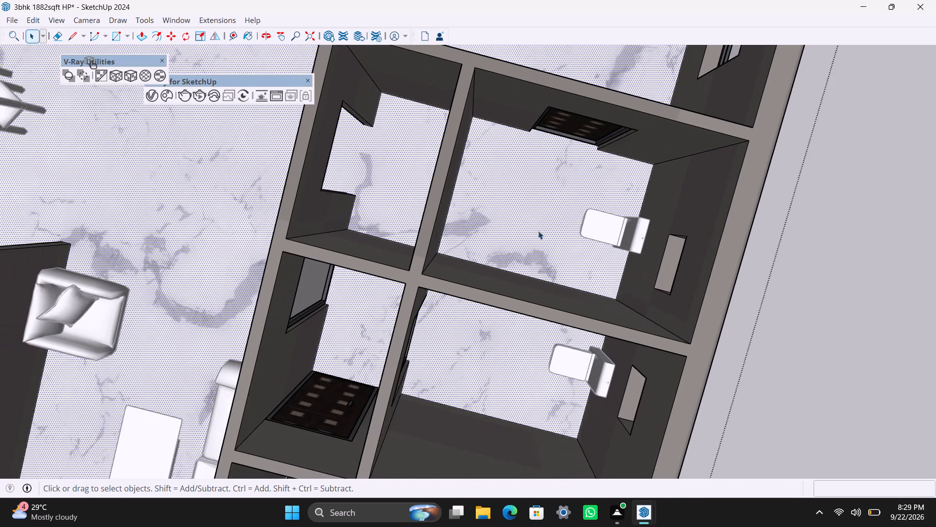
scroll(538, 231, "up", 2)
middle_click_drag(503, 210, 498, 214)
key("r")
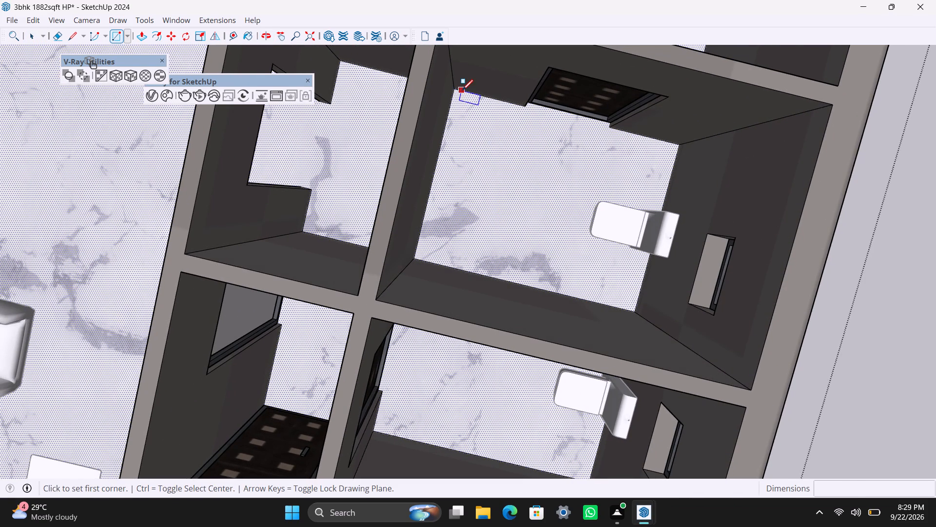
left_click(457, 91)
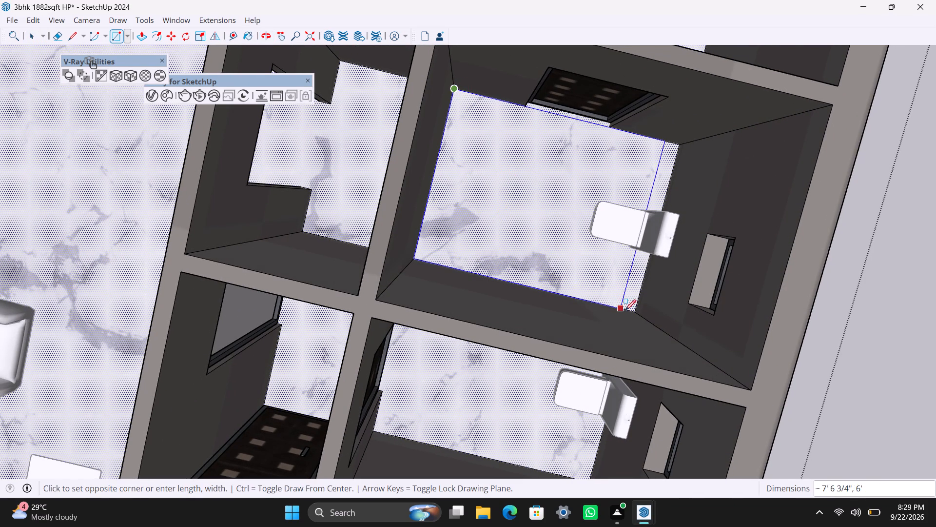
left_click(634, 310)
key("space")
double_click(559, 265)
right_click(559, 265)
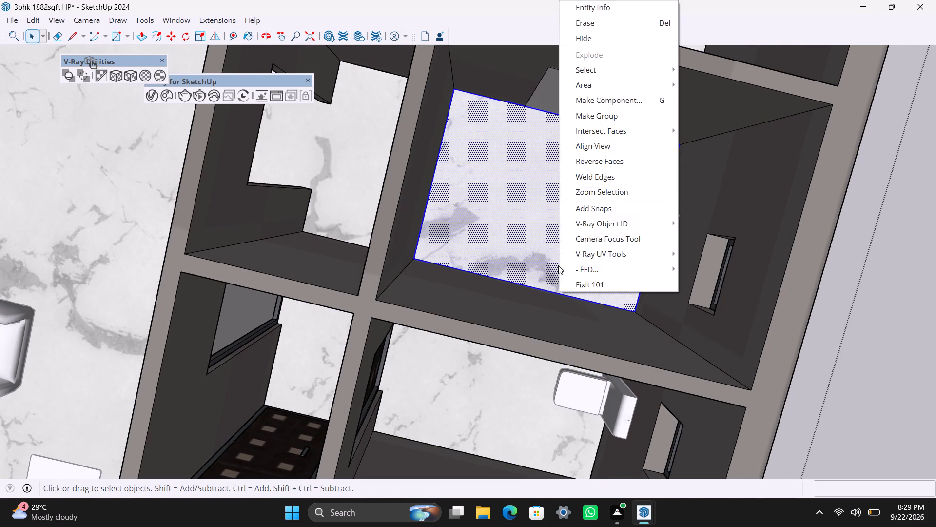
left_click(604, 120)
Apply Tiles E 120cm to the grouped bathroom floor with cubic projection independent of object scaling, and exit the groups.
double_click(516, 231)
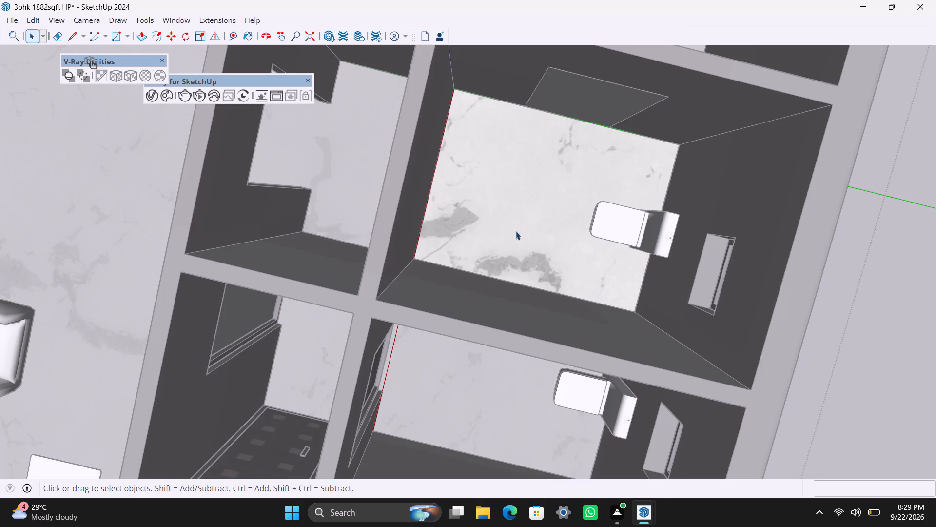
left_click(516, 231)
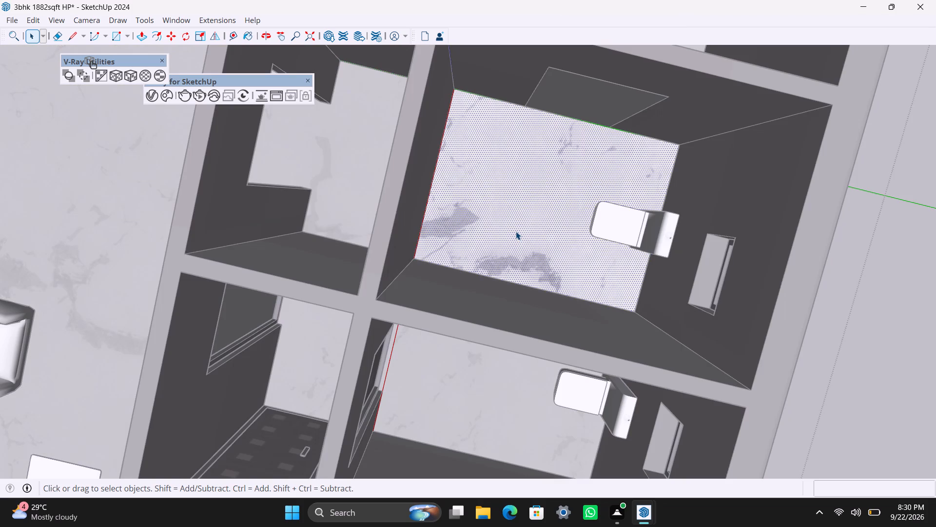
left_click(169, 97)
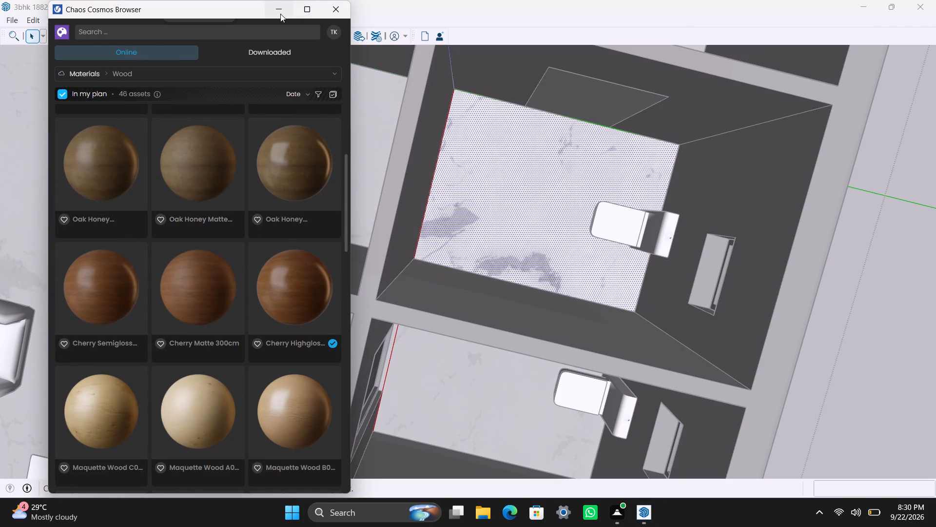
left_click(280, 14)
left_click(149, 92)
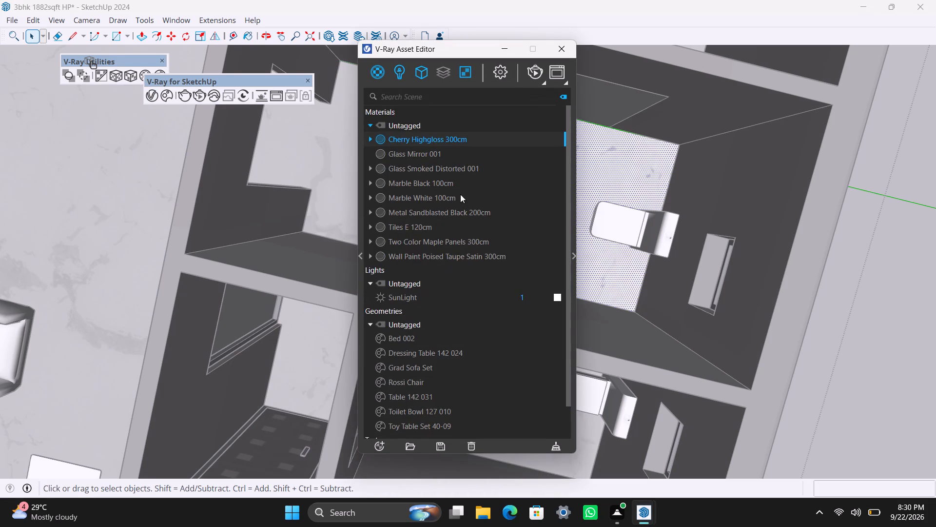
left_click(426, 225)
right_click(426, 225)
left_click(460, 244)
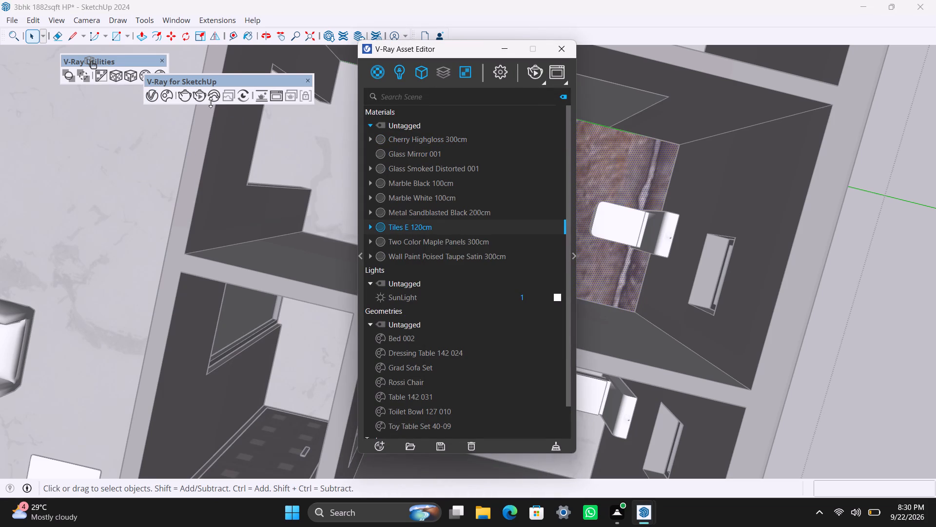
left_click(501, 46)
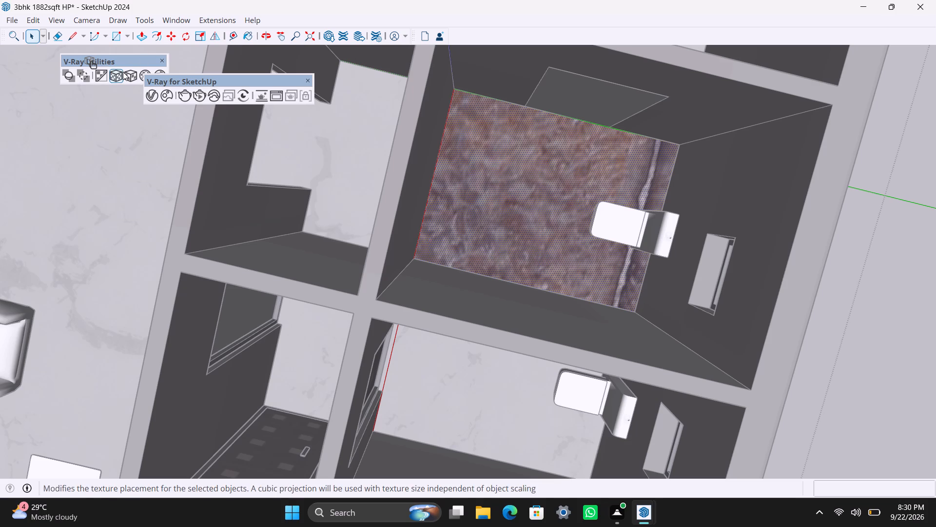
left_click(123, 72)
left_click(308, 154)
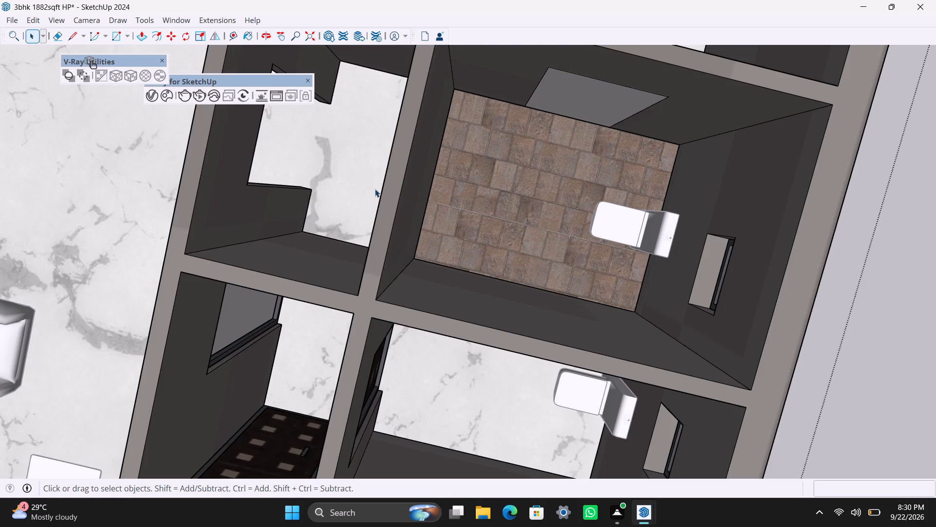
Open the house group for editing at the floor of the bathroom next to the tiled one.
scroll(371, 196, "down", 8)
scroll(472, 273, "up", 4)
middle_click_drag(408, 309, 525, 206)
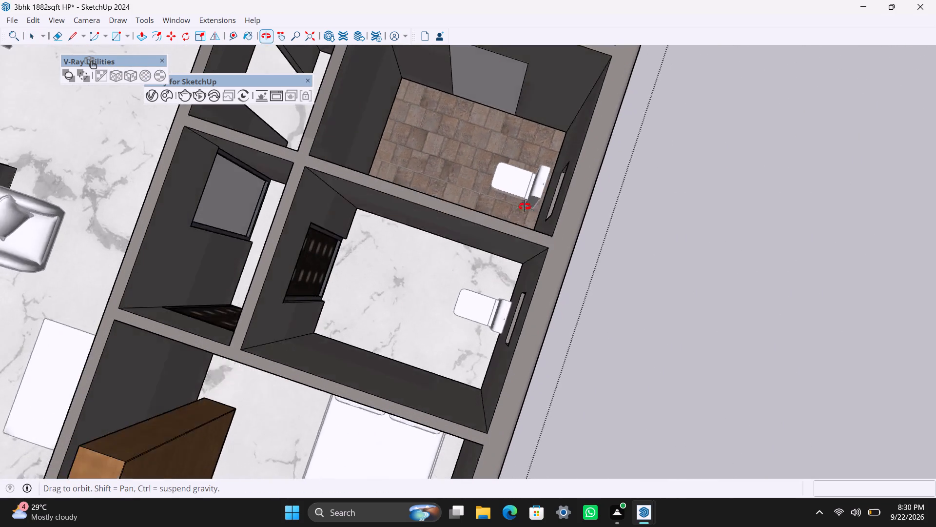
middle_click_drag(525, 206, 703, 233)
scroll(512, 330, "down", 5)
middle_click_drag(422, 364, 650, 345)
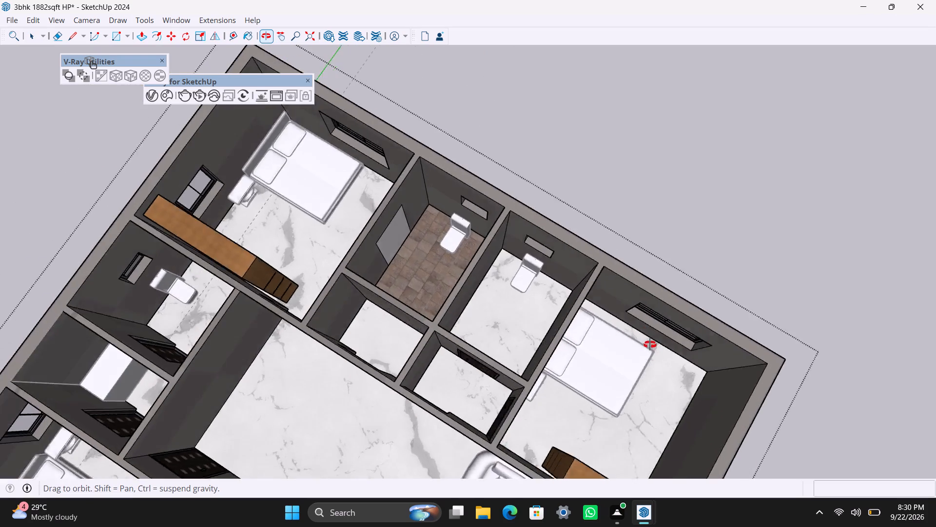
middle_click_drag(650, 345, 688, 324)
scroll(515, 298, "up", 3)
middle_click_drag(480, 294, 528, 314)
double_click(528, 301)
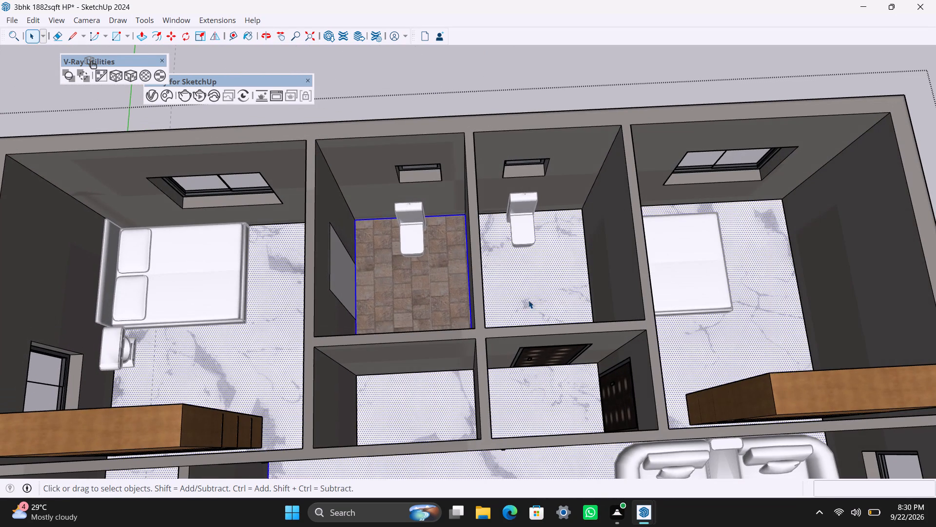
scroll(526, 300, "up", 2)
middle_click_drag(524, 300, 471, 313, "shift")
scroll(441, 294, "up", 2)
middle_click_drag(440, 291, 448, 378)
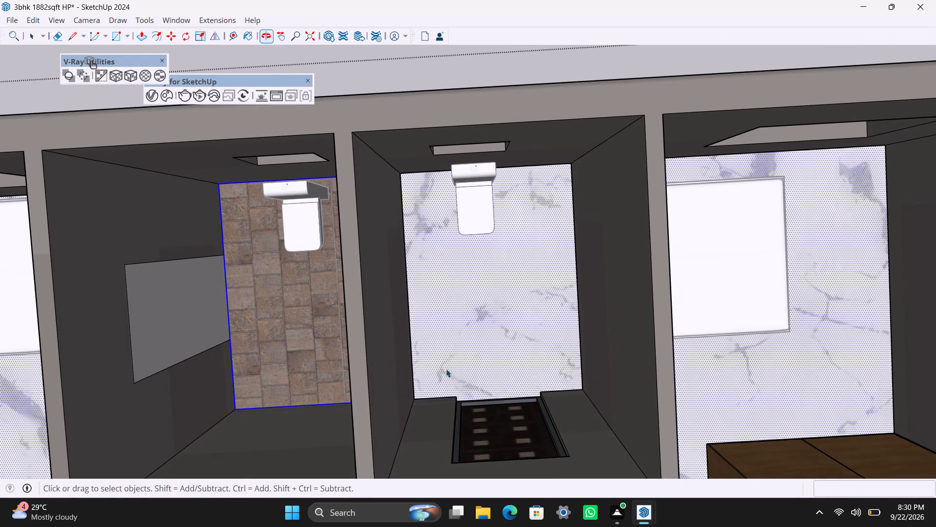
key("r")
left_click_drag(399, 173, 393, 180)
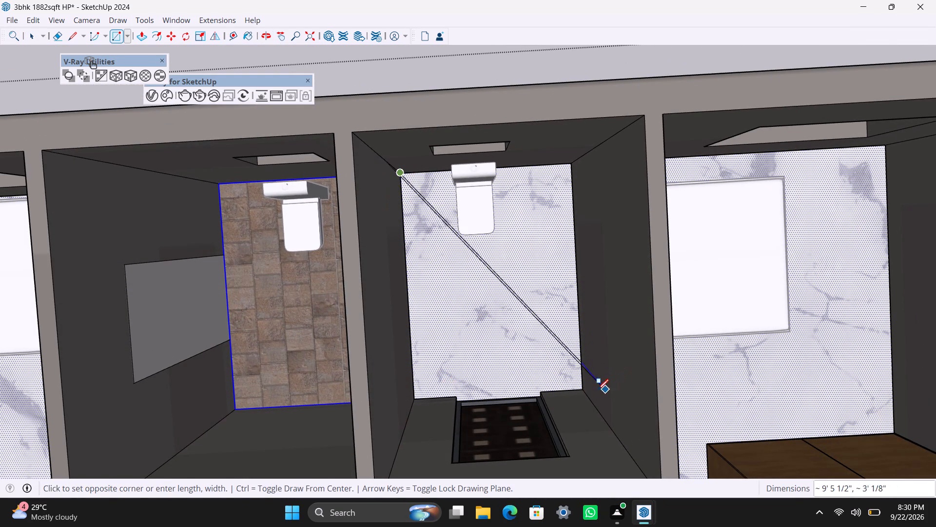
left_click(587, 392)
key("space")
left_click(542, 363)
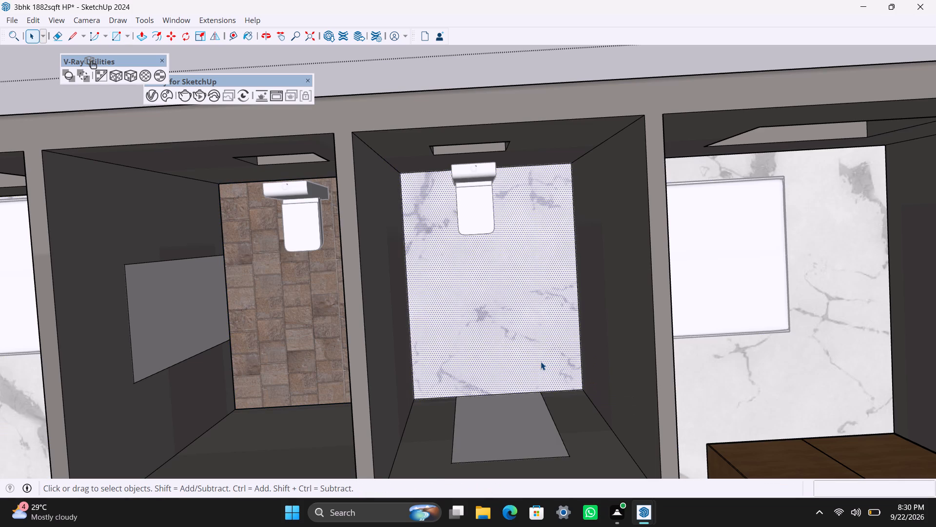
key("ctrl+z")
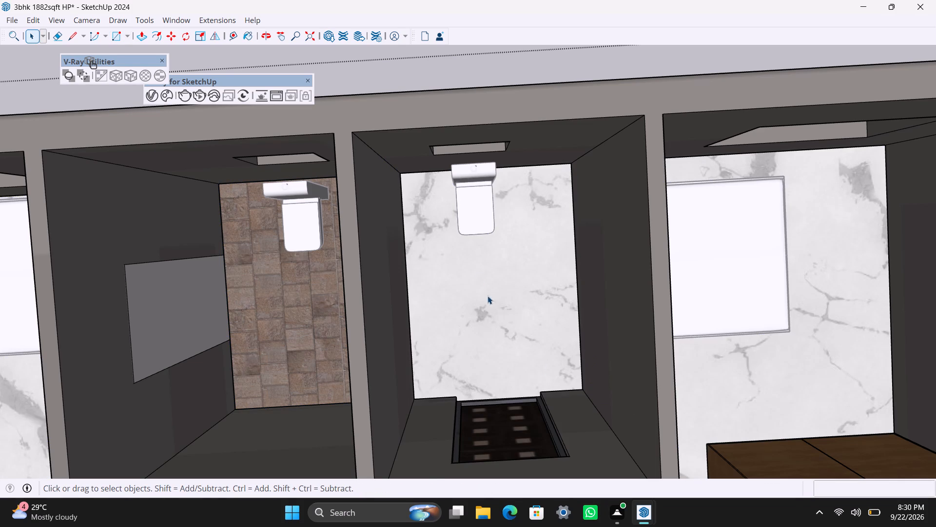
Draw a rectangle covering the whole floor of the second bathroom, beside the tiled one, and make it a group.
key("r")
left_click(405, 177)
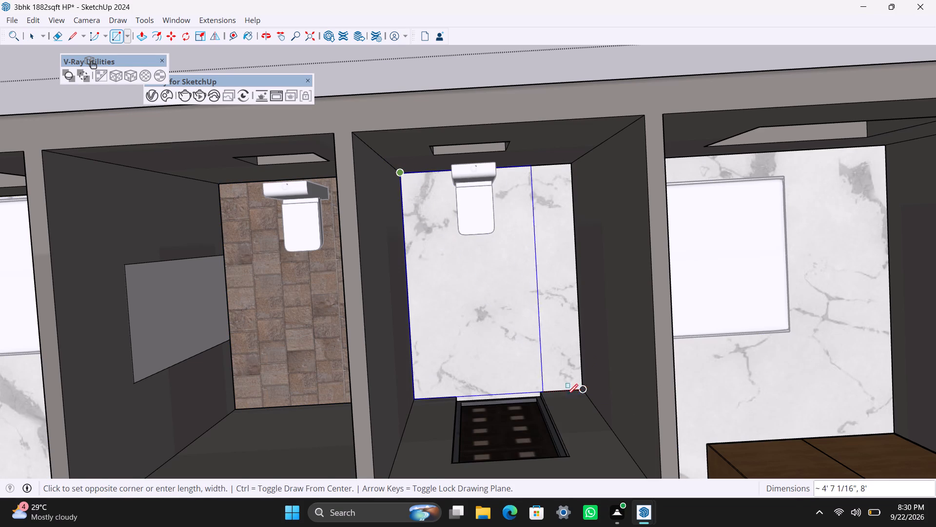
left_click(580, 393)
key("space")
left_click(539, 360)
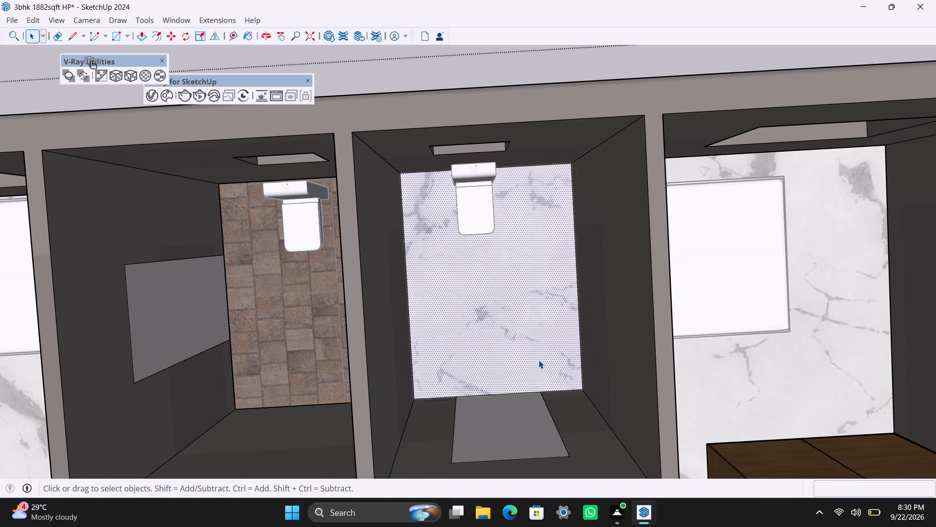
right_click(539, 360)
double_click(462, 293)
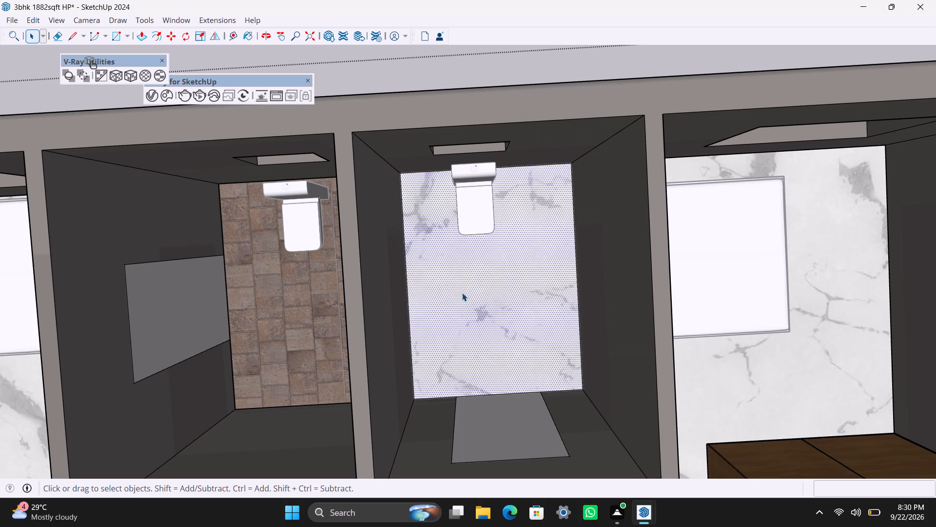
left_click(462, 293)
right_click(462, 292)
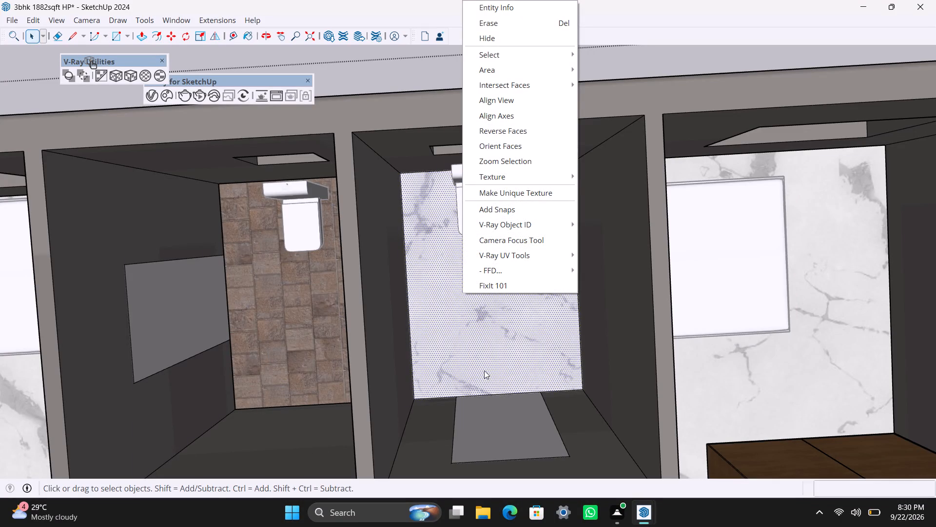
triple_click(441, 360)
left_click(441, 360)
triple_click(440, 360)
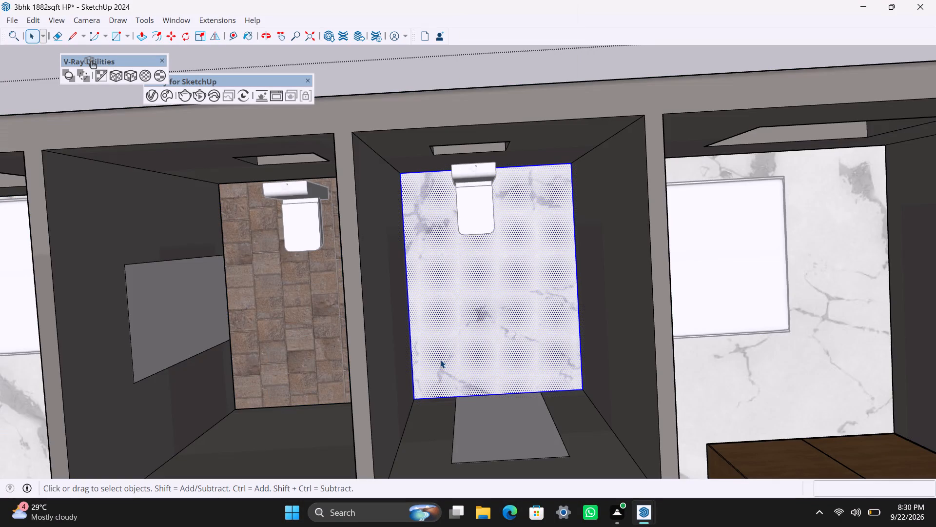
triple_click(441, 360)
left_click(441, 360)
scroll(444, 363, "down", 2)
left_click(444, 363)
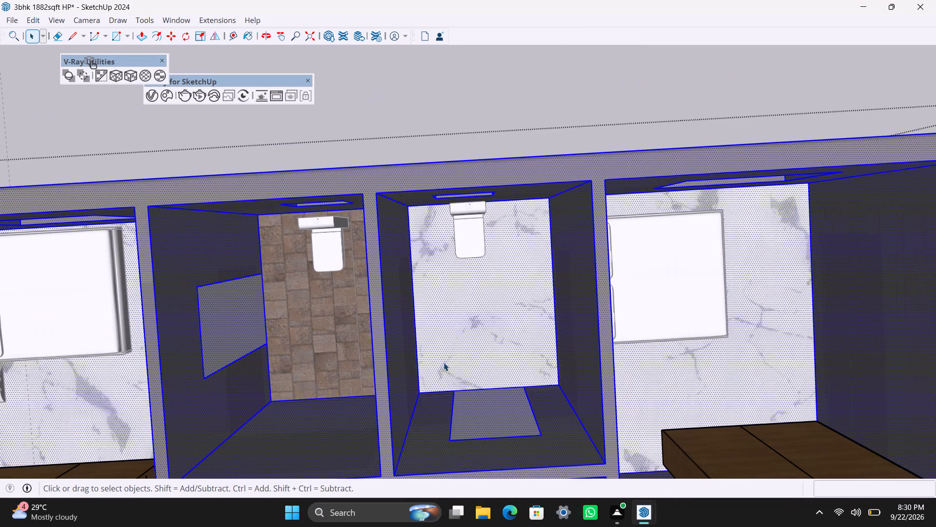
double_click(444, 312)
right_click(445, 312)
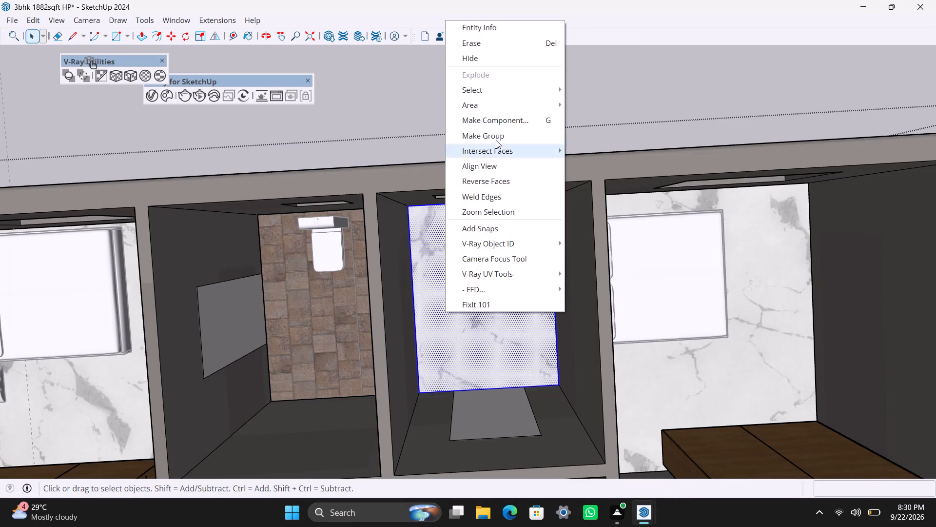
left_click(496, 140)
left_click(424, 400)
Apply Tiles E 120cm to the second bathroom's grouped floor with cubic projection, and exit the floor group.
double_click(434, 356)
left_click(435, 356)
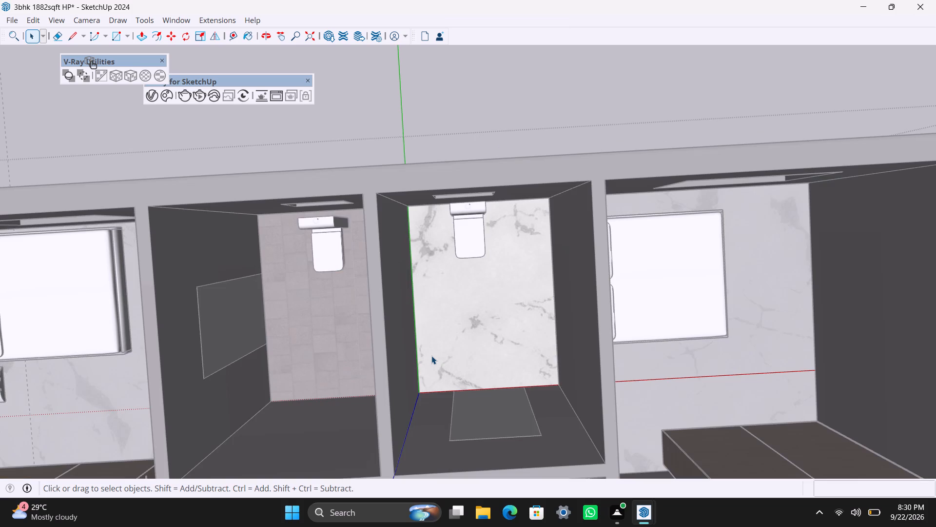
left_click(150, 97)
right_click(424, 226)
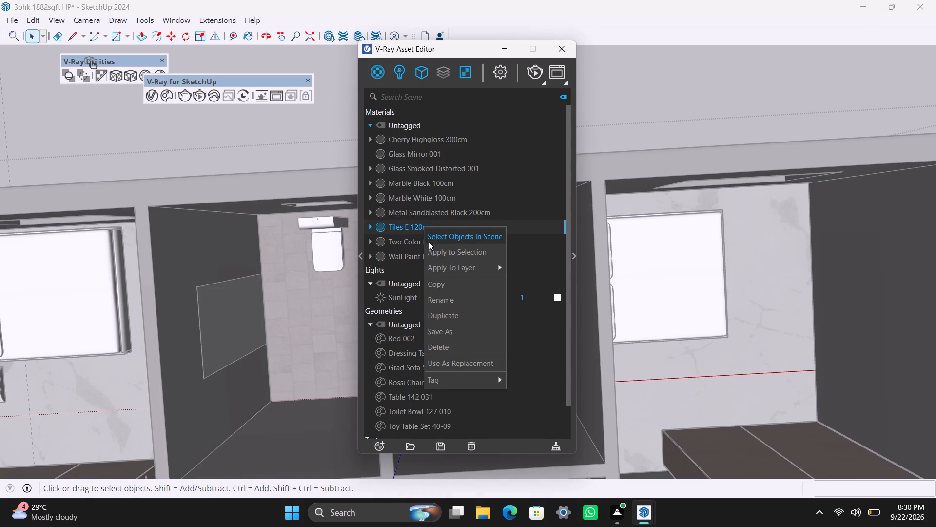
left_click(429, 244)
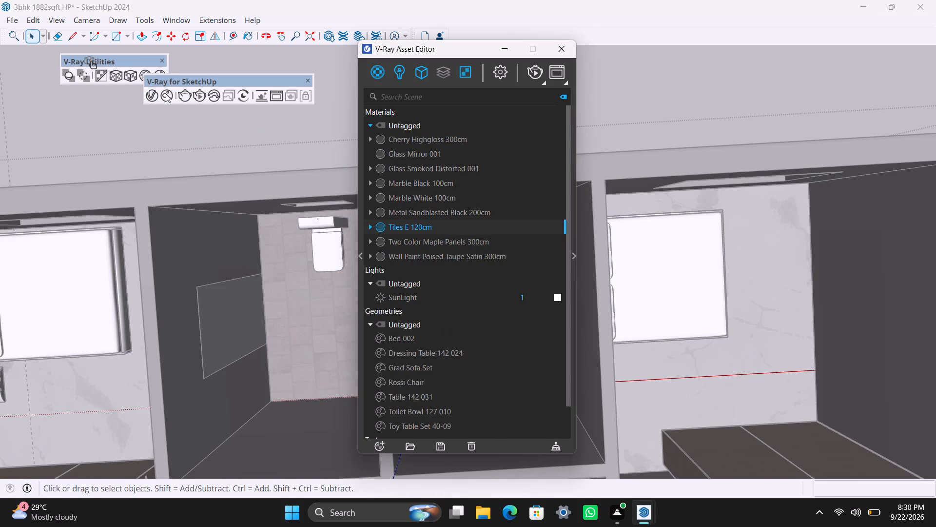
left_click(135, 78)
left_click(503, 44)
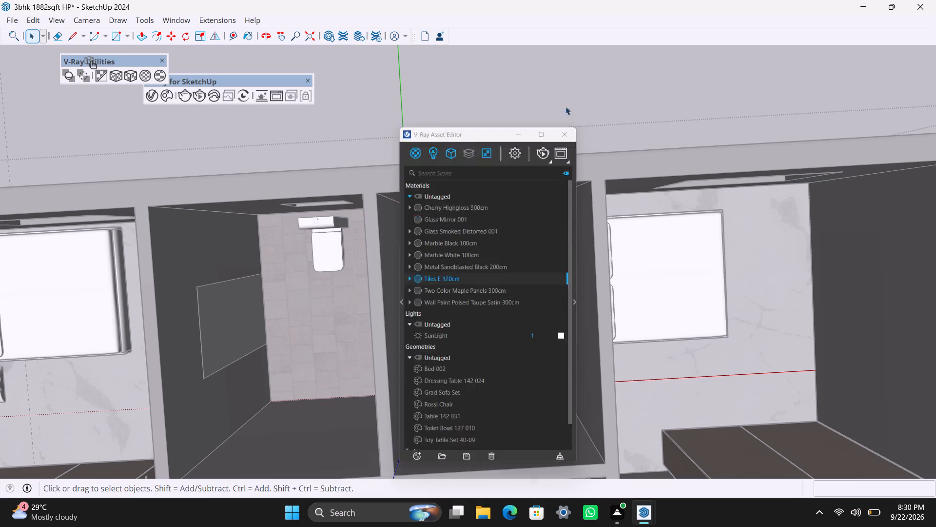
left_click(604, 102)
key("space")
Delete the two grey faces that fill the door openings of the two tiled bathrooms.
scroll(371, 290, "down", 8)
scroll(409, 383, "up", 2)
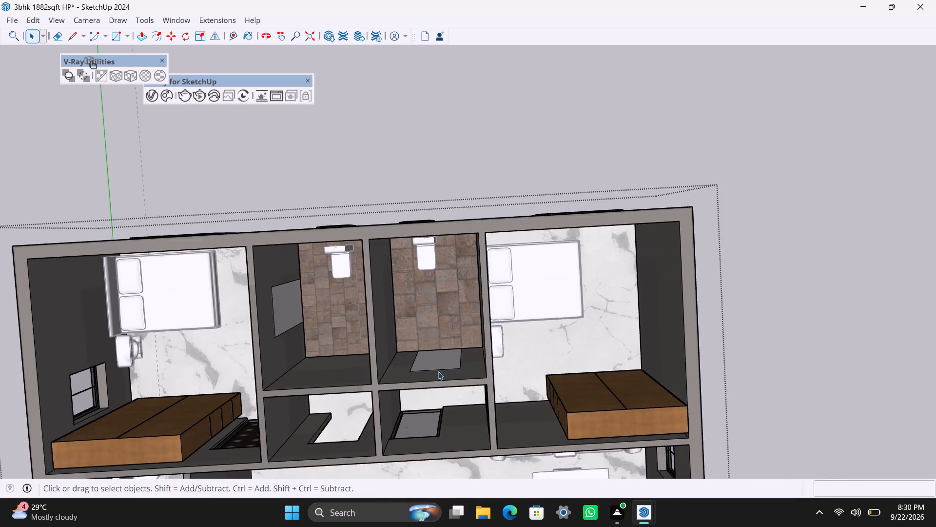
scroll(438, 371, "up", 4)
left_click(445, 361)
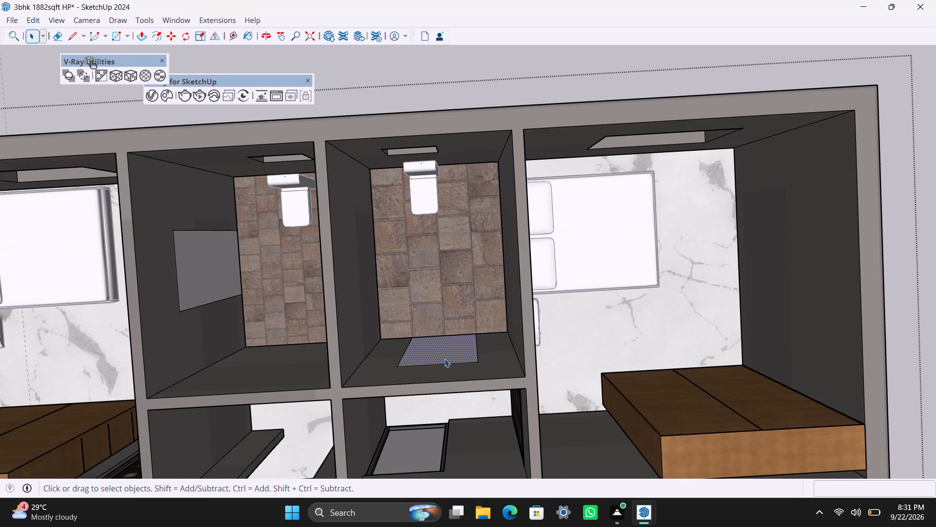
key("Delete")
left_click(212, 277)
key("Delete")
Apply Two Color Maple Panels 300cm to the untextured door between the living room and the small lobby outside the second bathroom.
scroll(256, 332, "down", 4)
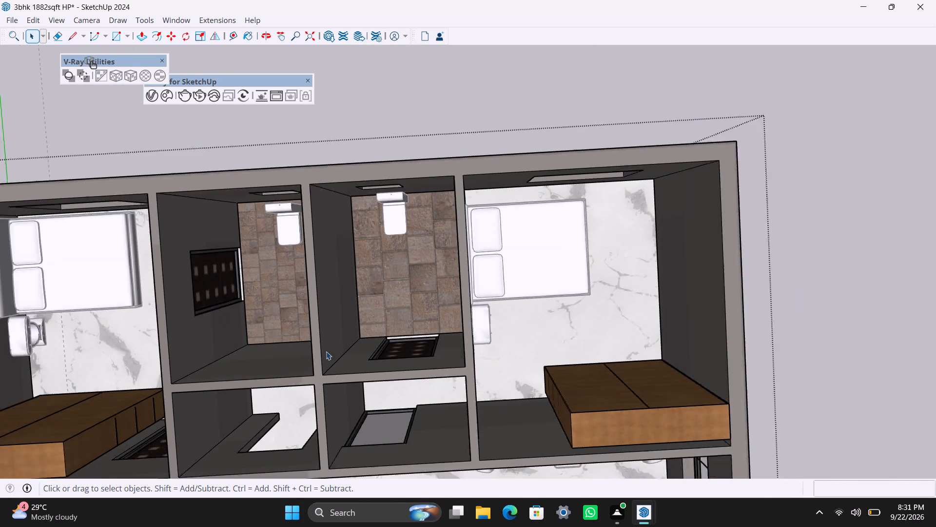
middle_click_drag(333, 376, 359, 311)
scroll(371, 335, "up", 3)
middle_click_drag(385, 354, 395, 452)
scroll(386, 424, "up", 3)
left_click(385, 369)
triple_click(385, 369)
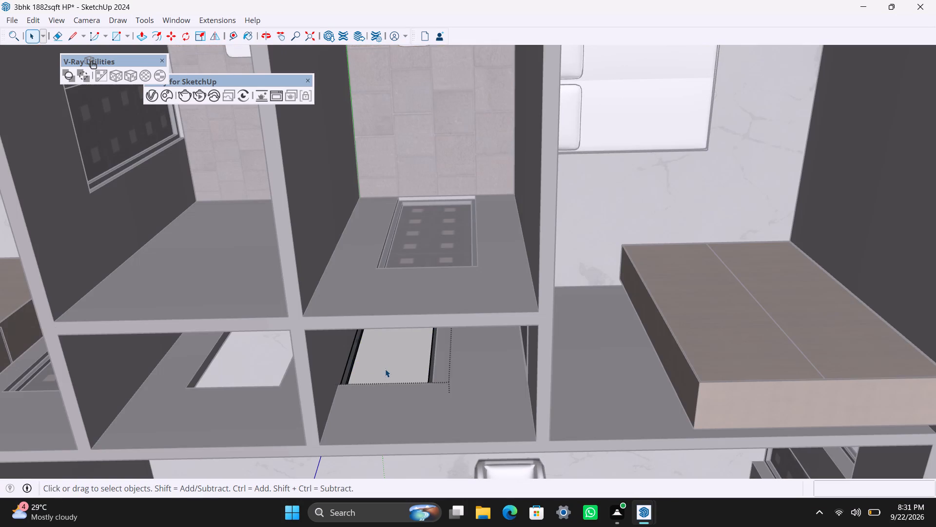
triple_click(388, 369)
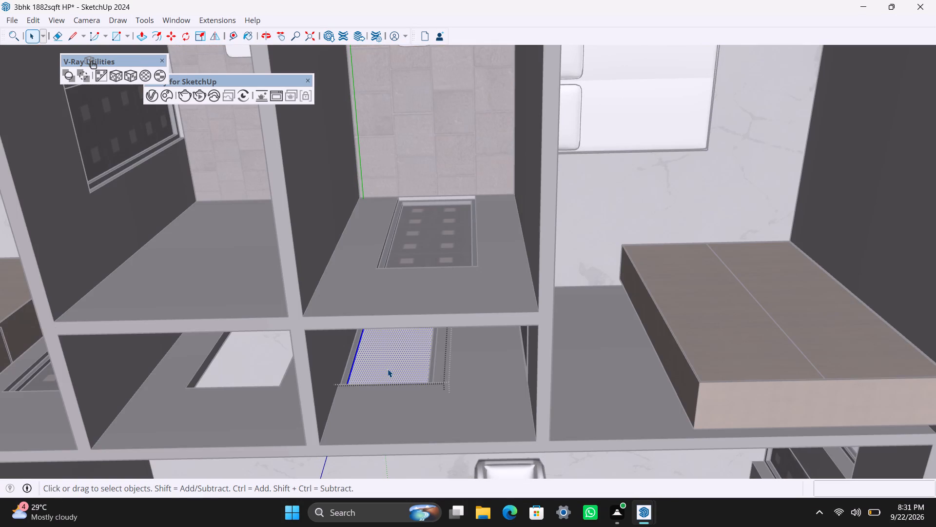
left_click(154, 100)
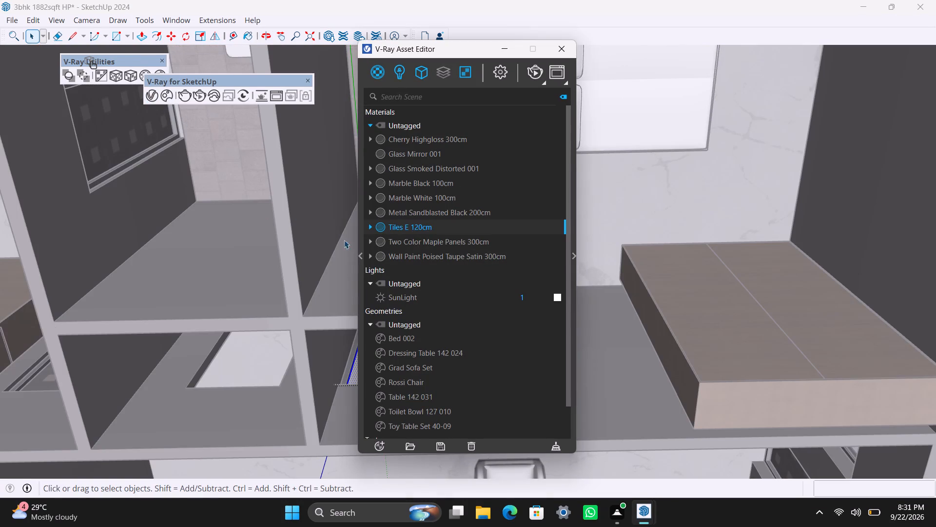
left_click(426, 243)
right_click(426, 243)
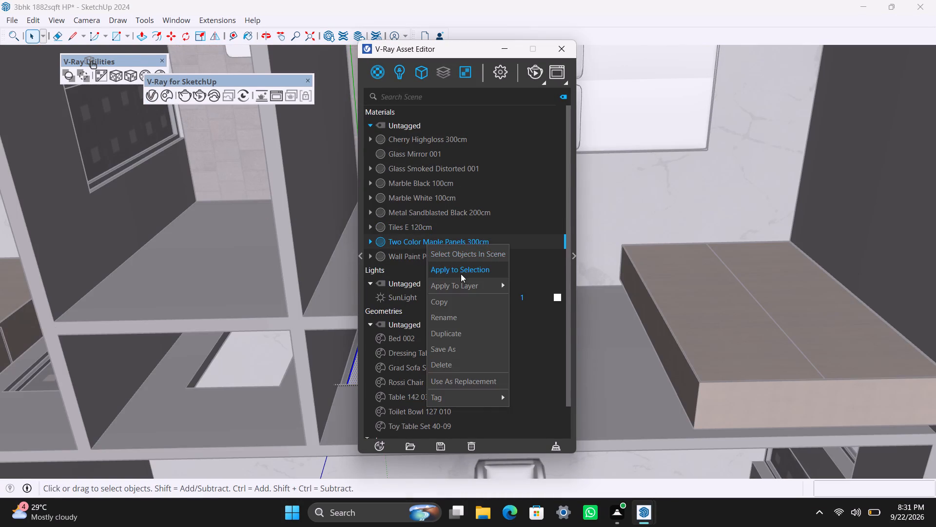
left_click(461, 274)
left_click(515, 54)
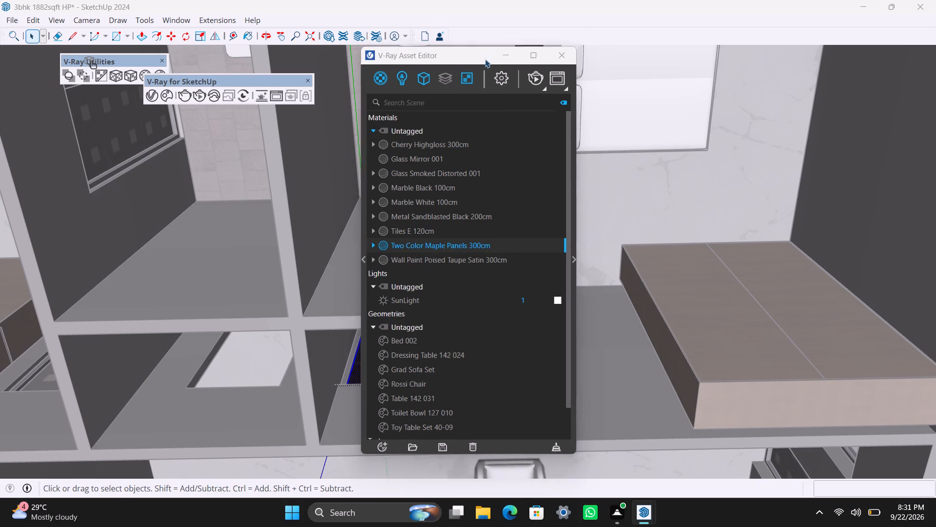
Save the model and exit the door group.
scroll(474, 186, "down", 11)
middle_click_drag(463, 204, 393, 31)
scroll(394, 162, "up", 4)
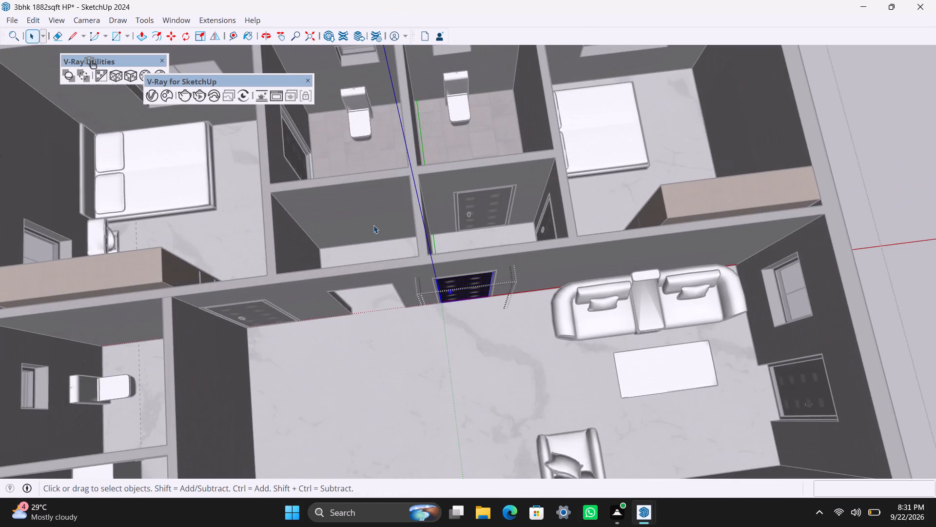
middle_click_drag(302, 282, 292, 236)
key("ctrl+s")
key("space")
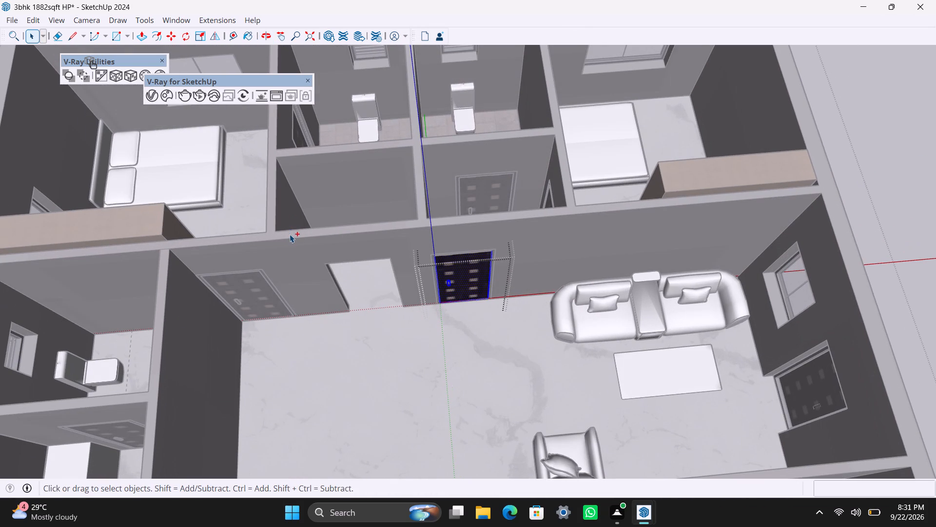
scroll(290, 234, "down", 15)
left_click(530, 210)
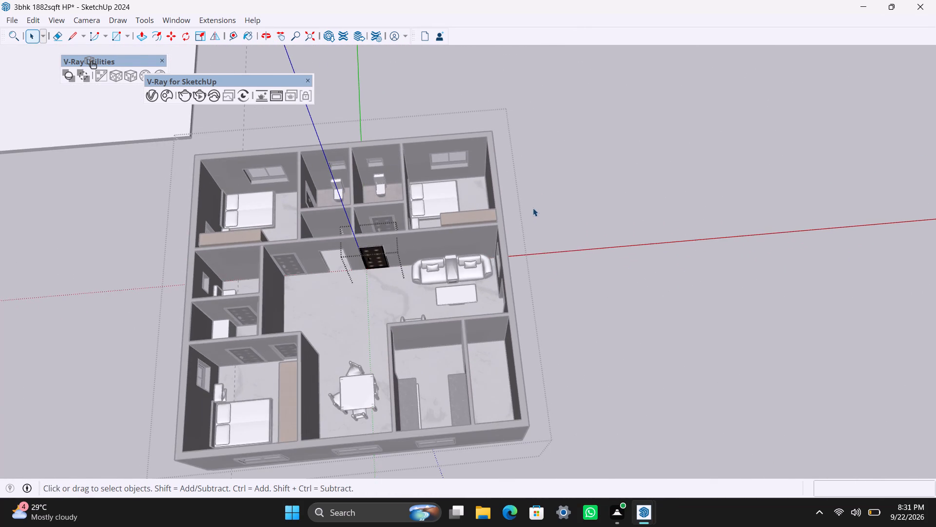
triple_click(534, 207)
Apply Cherry Highgloss 300cm with cubic projection to the white cabinet in the small room between the corner bedroom and the marble-floored bathroom.
scroll(405, 282, "up", 3)
middle_click_drag(379, 295, 480, 255)
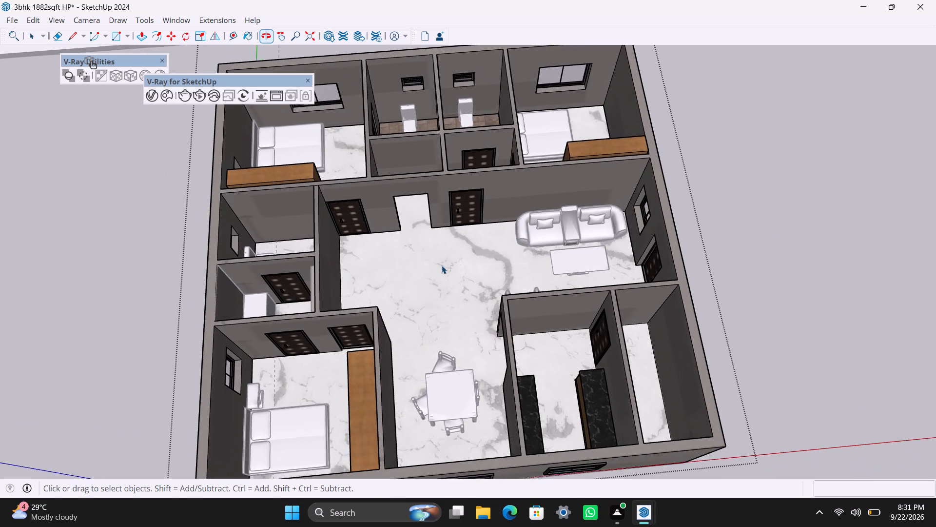
scroll(442, 265, "up", 2)
middle_click_drag(449, 270, 0, 276)
scroll(474, 272, "down", 4)
middle_click_drag(396, 290, 407, 310, "shift")
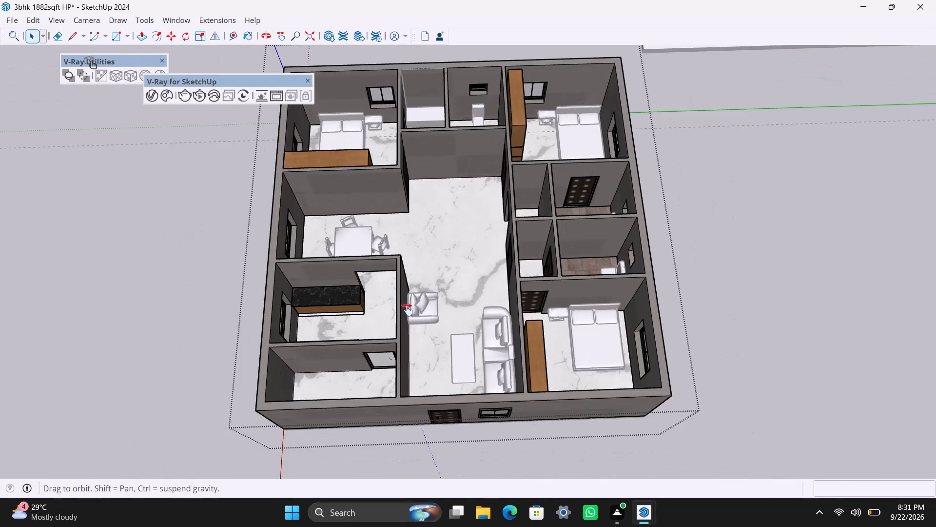
middle_click_drag(407, 310, 415, 379, "shift")
scroll(380, 293, "up", 3)
middle_click_drag(443, 222, 405, 324)
scroll(482, 182, "up", 3)
middle_click_drag(488, 130, 495, 83)
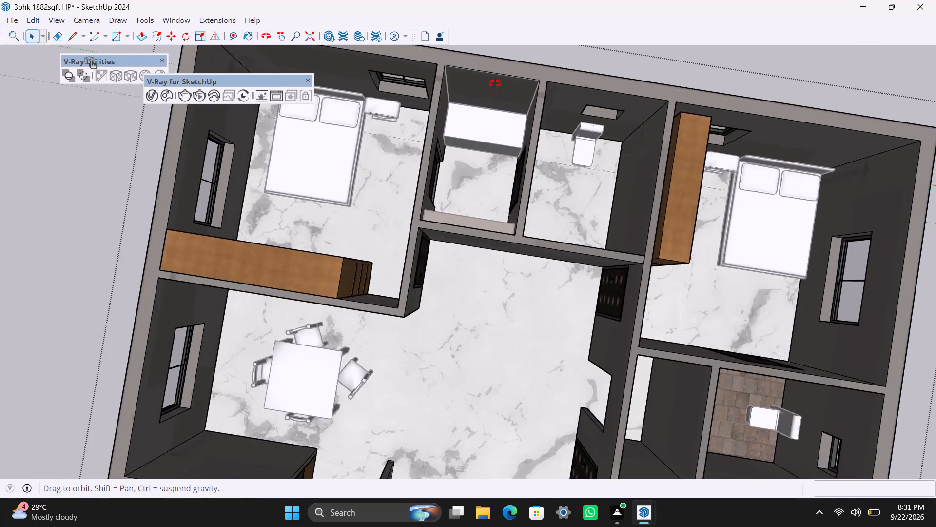
middle_click_drag(495, 83, 496, 84)
scroll(488, 142, "up", 2)
triple_click(487, 142)
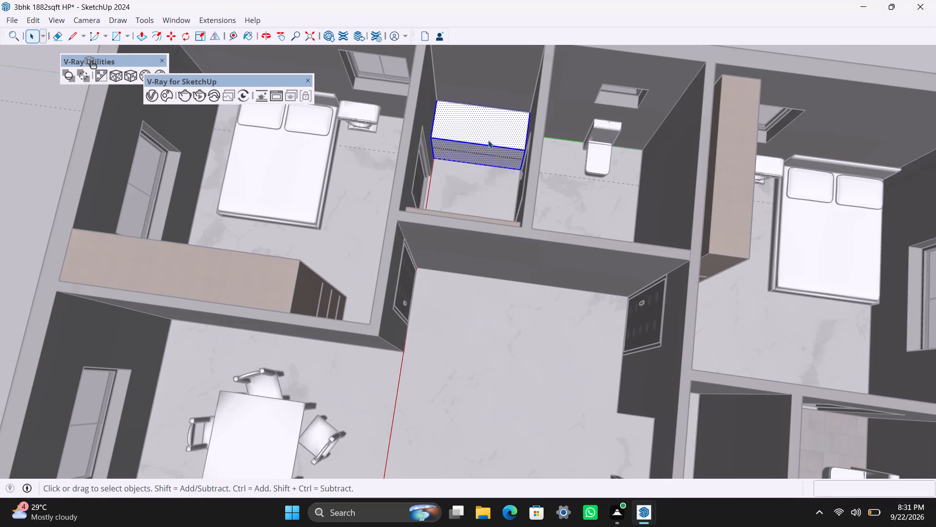
left_click(158, 95)
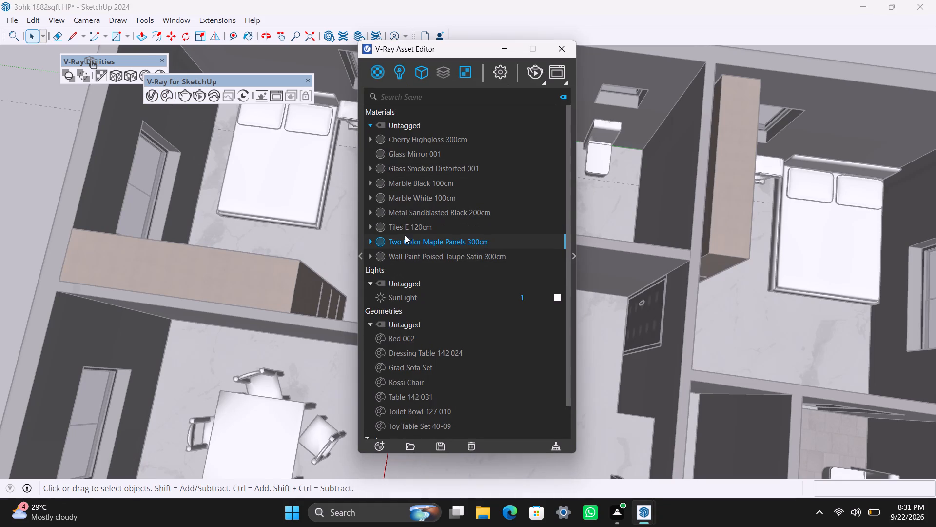
left_click(429, 142)
right_click(429, 142)
left_click(486, 164)
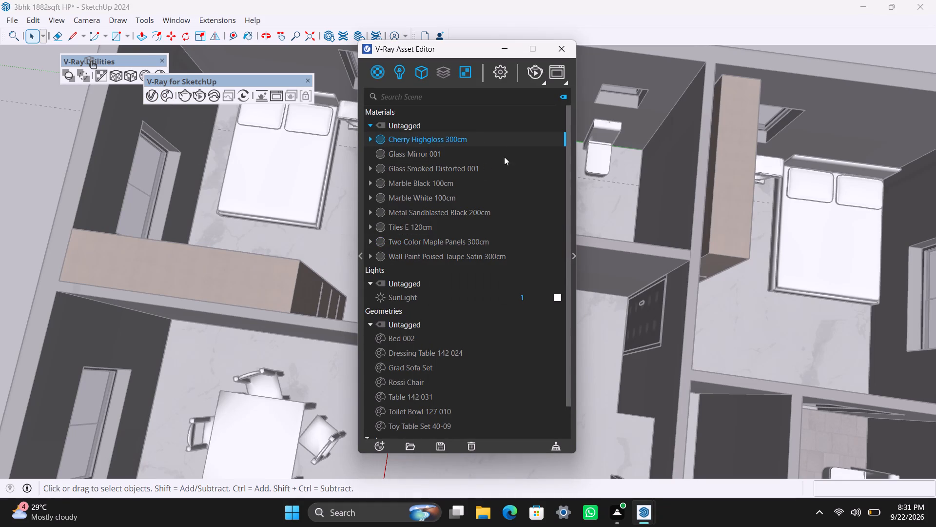
left_click(507, 50)
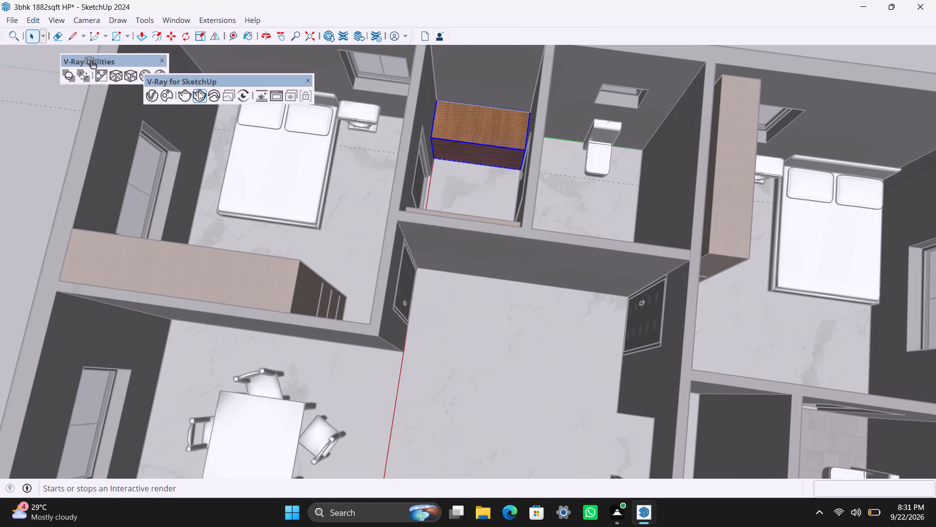
left_click(137, 80)
Close all open groups and save the model.
scroll(200, 204, "down", 4)
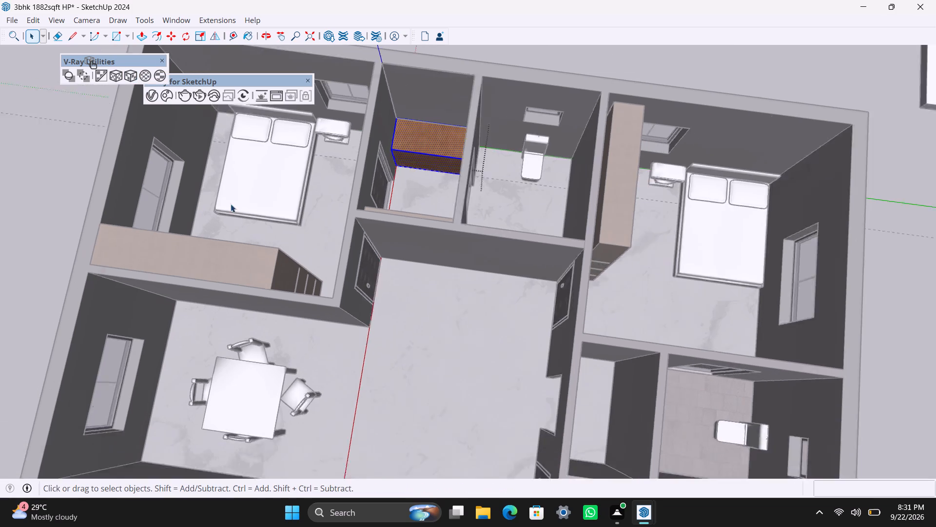
scroll(231, 204, "down", 4)
triple_click(479, 86)
key("ctrl+s")
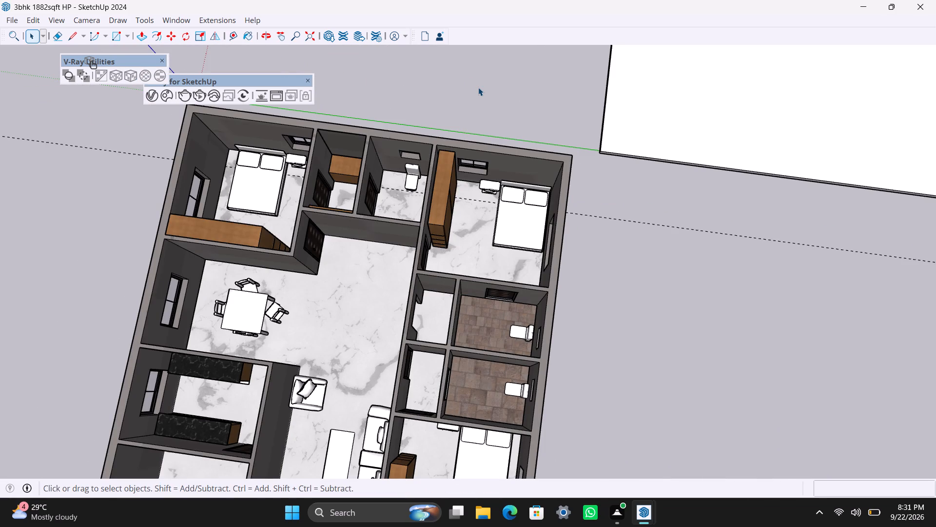
key("space")
Examine the house from above for surfaces that still lack materials, saving the model again along the way.
scroll(266, 234, "down", 11)
scroll(319, 260, "up", 8)
middle_click_drag(277, 379, 324, 384)
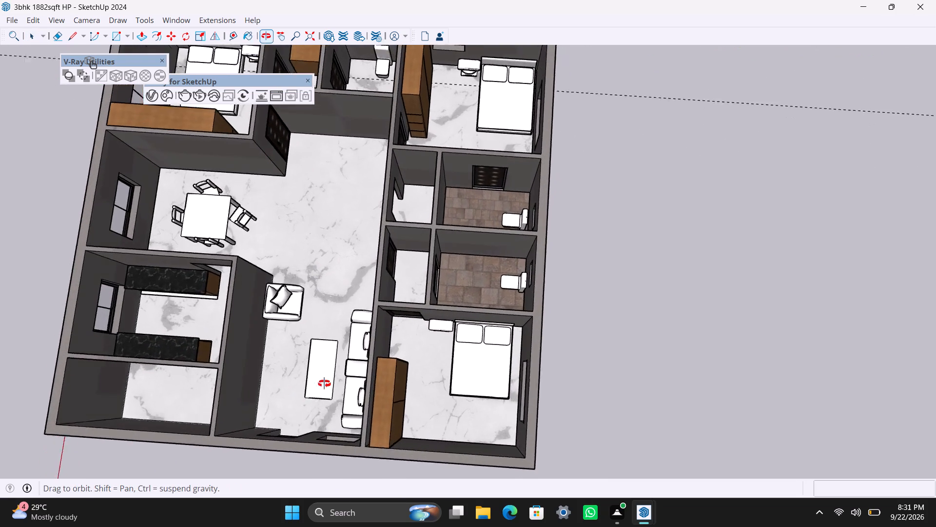
middle_click_drag(324, 384, 334, 375)
key("ctrl+s")
scroll(335, 323, "down", 4)
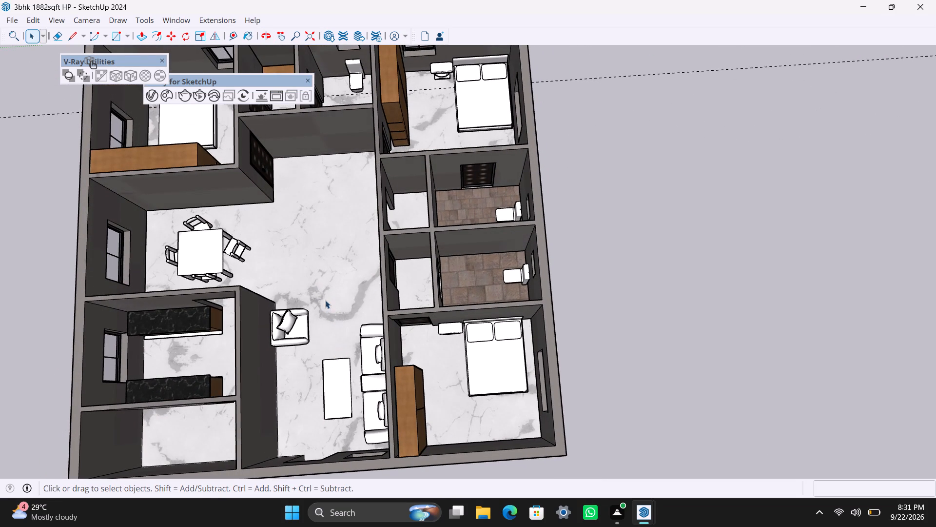
scroll(324, 297, "down", 4)
middle_click_drag(319, 295, 364, 297)
scroll(364, 256, "up", 4)
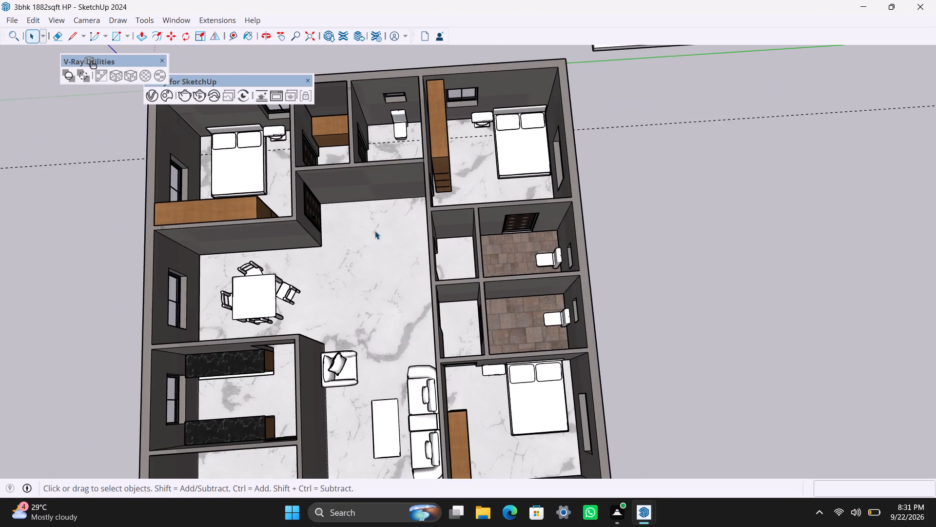
Draw a rectangle over the marble floor of the bathroom between the cabinet room and the corner bedroom, and group it.
middle_click_drag(367, 153, 368, 170)
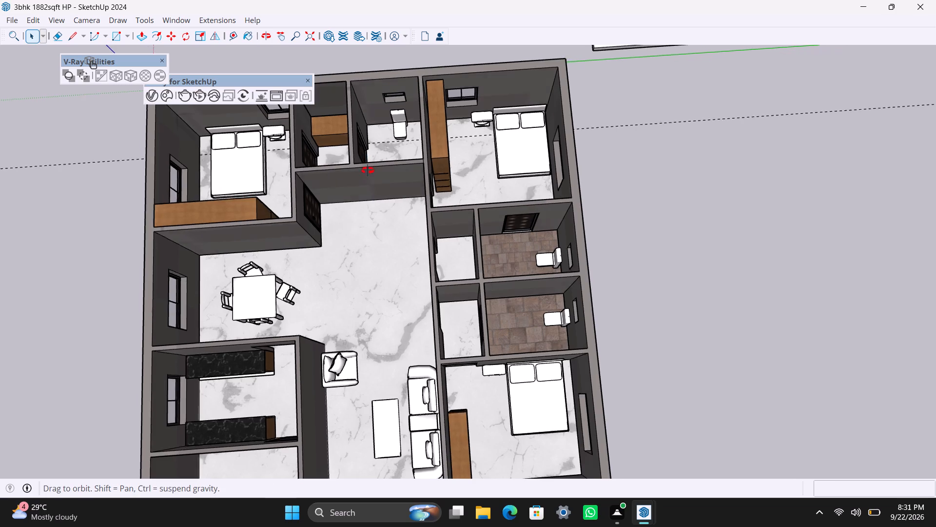
middle_click_drag(368, 170, 333, 253)
scroll(367, 211, "up", 3)
middle_click_drag(344, 185, 410, 246, "shift")
scroll(373, 225, "up", 2)
middle_click_drag(358, 246, 289, 46)
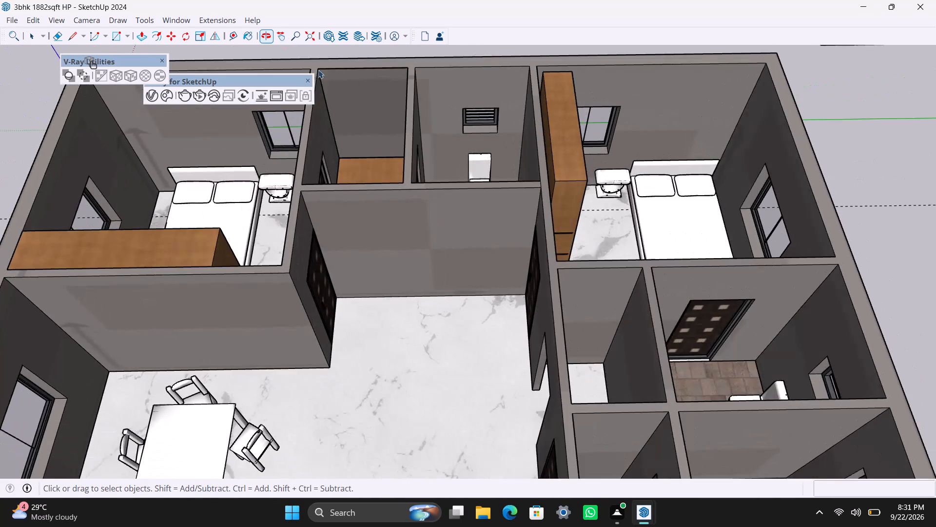
scroll(467, 137, "up", 3)
middle_click_drag(447, 174, 405, 263)
scroll(412, 247, "up", 2)
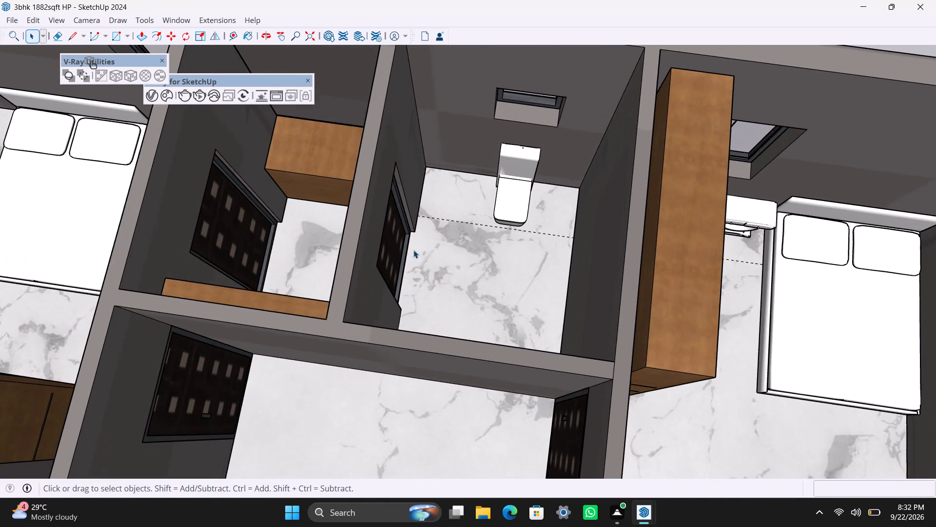
middle_click_drag(414, 263, 419, 344)
scroll(419, 344, "up", 1)
key("r")
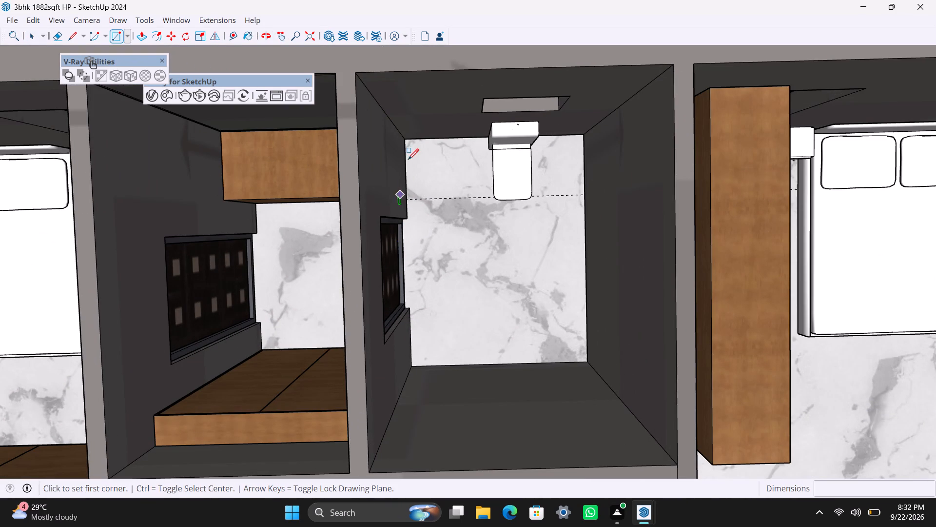
left_click(406, 139)
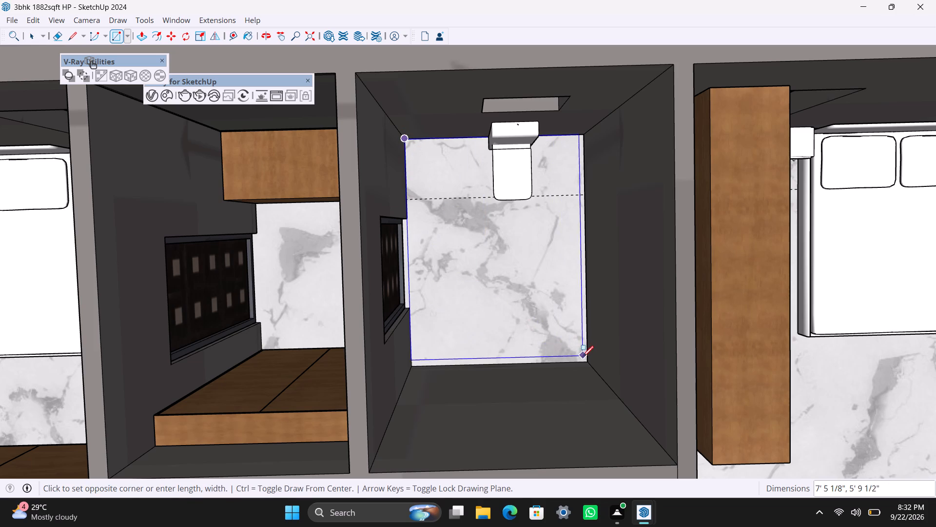
left_click(585, 361)
key("space")
double_click(483, 322)
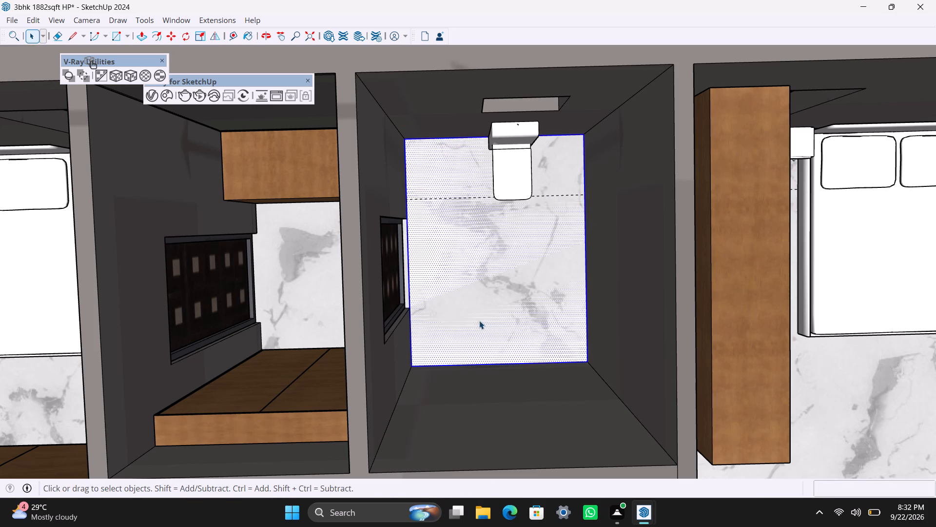
right_click(479, 321)
left_click(538, 160)
Open the new bathroom floor group and apply Tiles E 120cm to its face with cubic projection.
triple_click(484, 263)
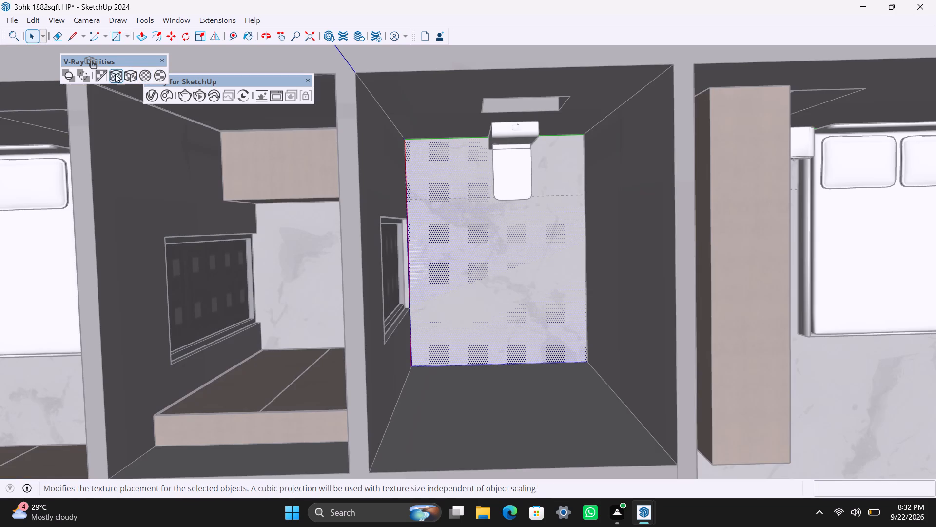
left_click(153, 98)
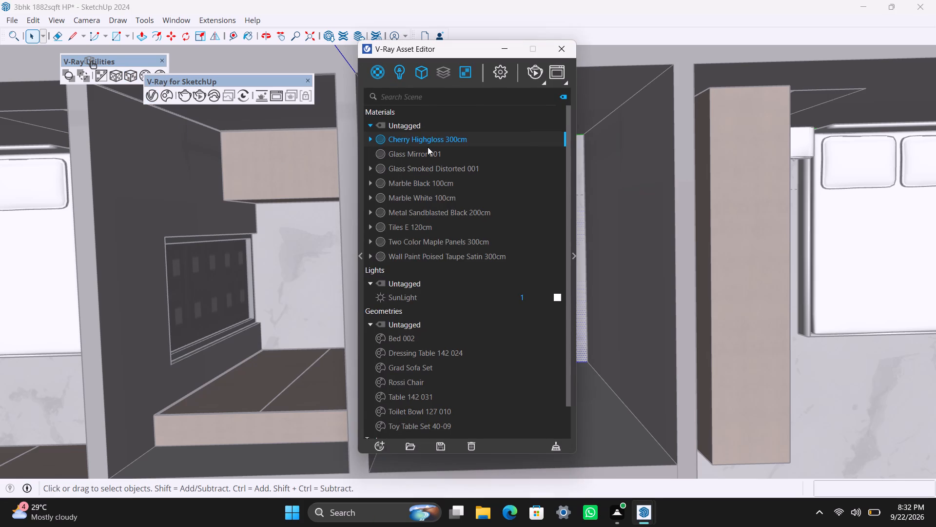
right_click(431, 140)
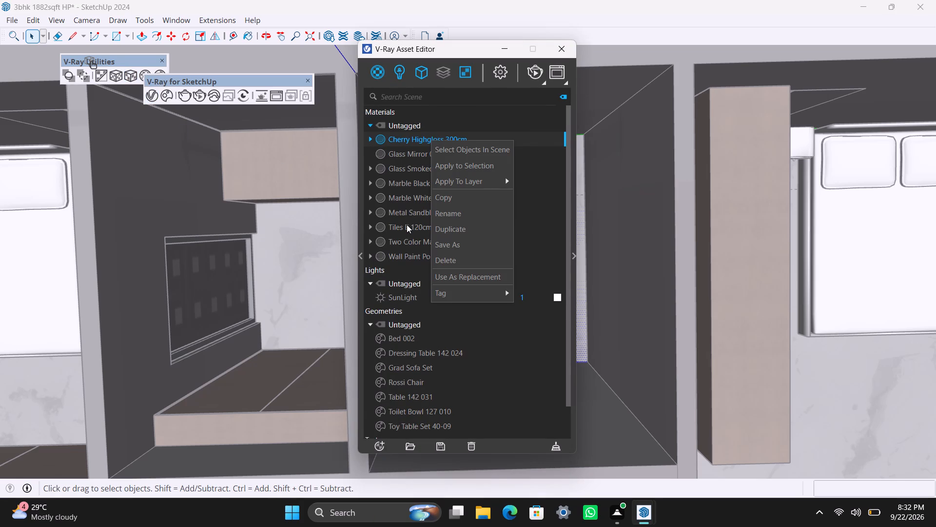
left_click(407, 224)
right_click(407, 225)
left_click(426, 244)
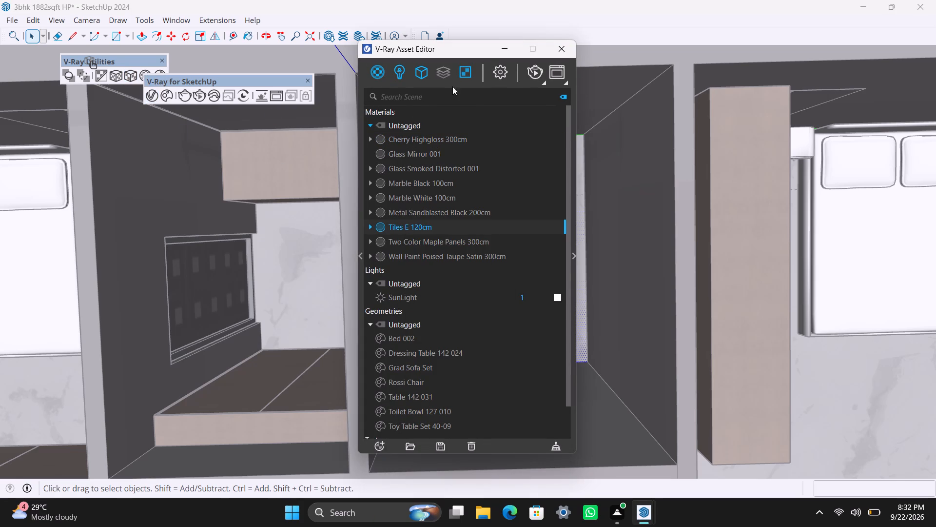
left_click(128, 75)
left_click(512, 51)
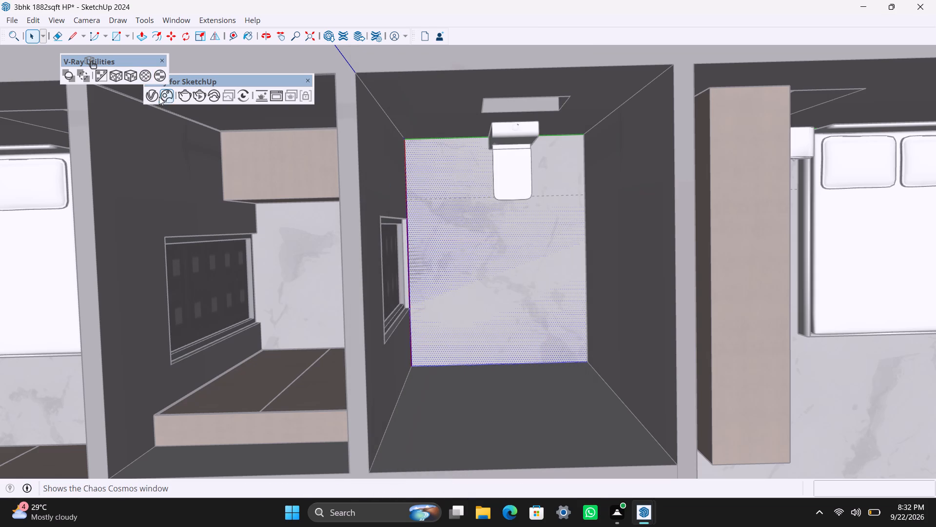
left_click(152, 96)
right_click(425, 223)
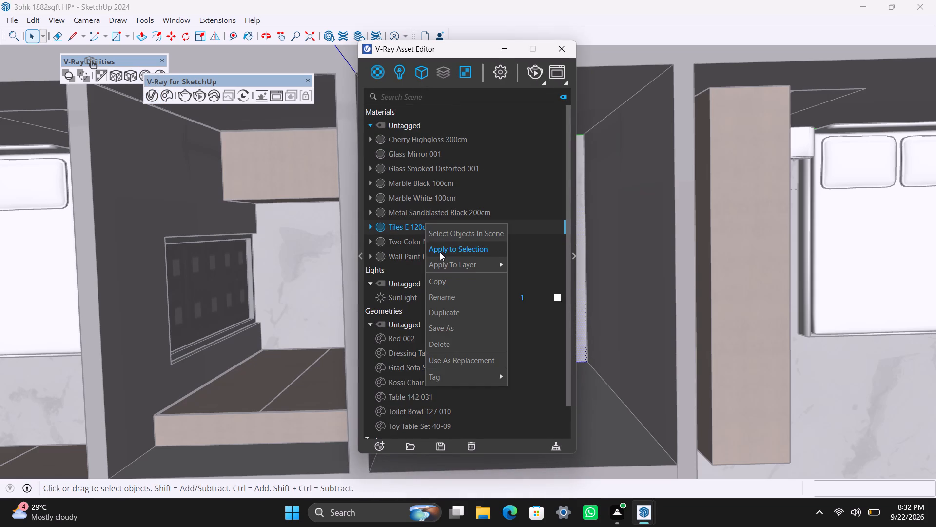
left_click(440, 252)
left_click(131, 72)
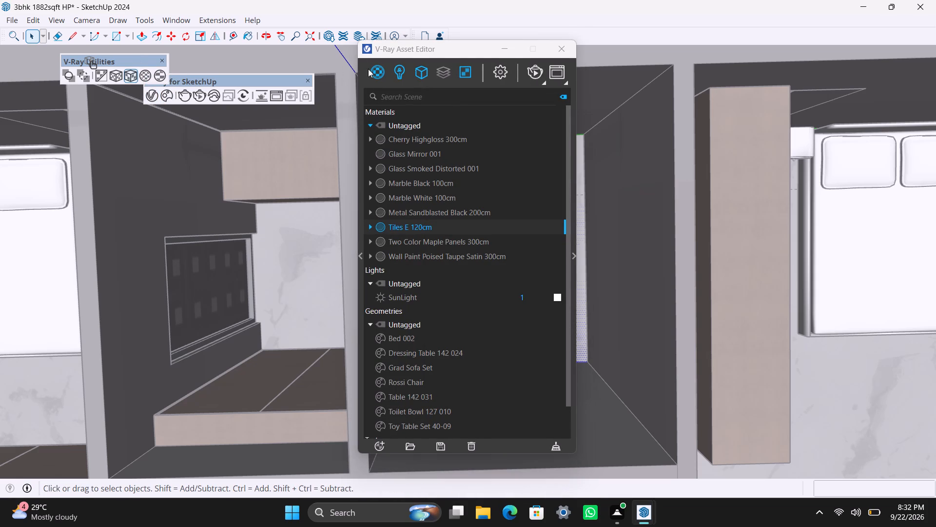
left_click(513, 47)
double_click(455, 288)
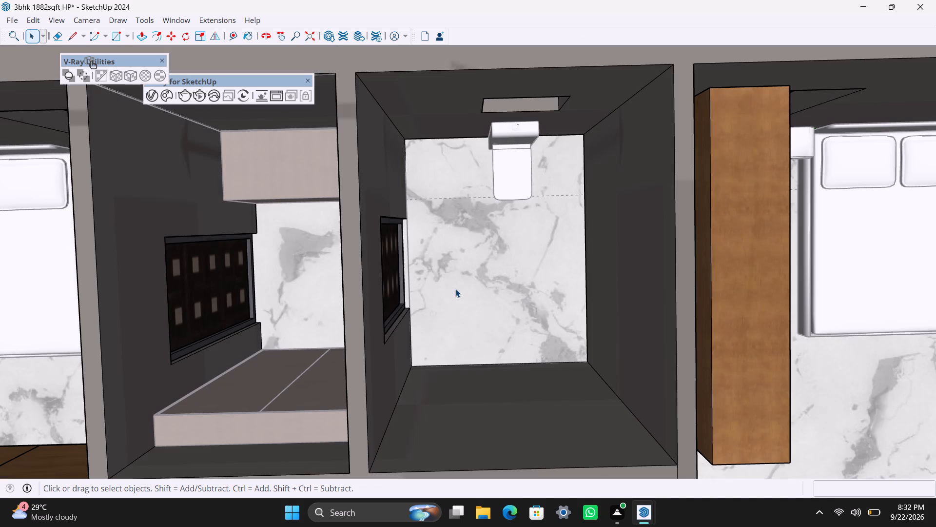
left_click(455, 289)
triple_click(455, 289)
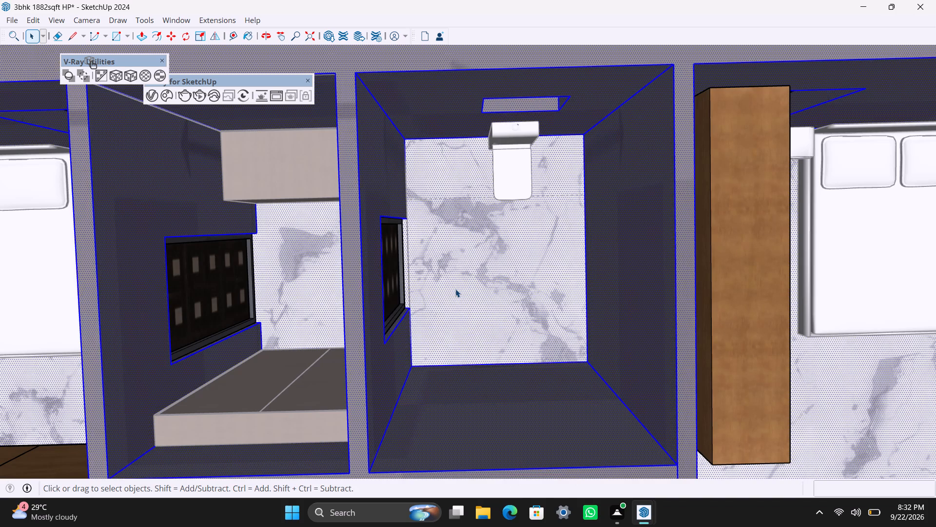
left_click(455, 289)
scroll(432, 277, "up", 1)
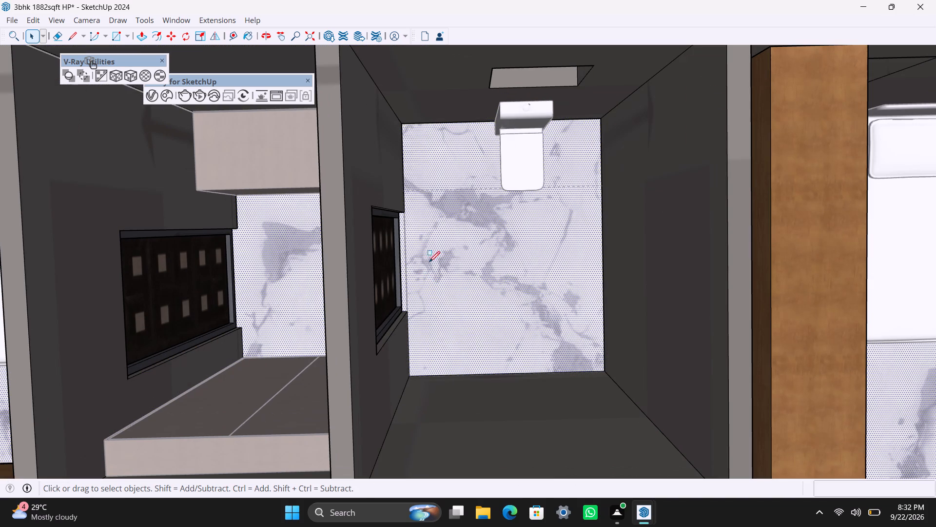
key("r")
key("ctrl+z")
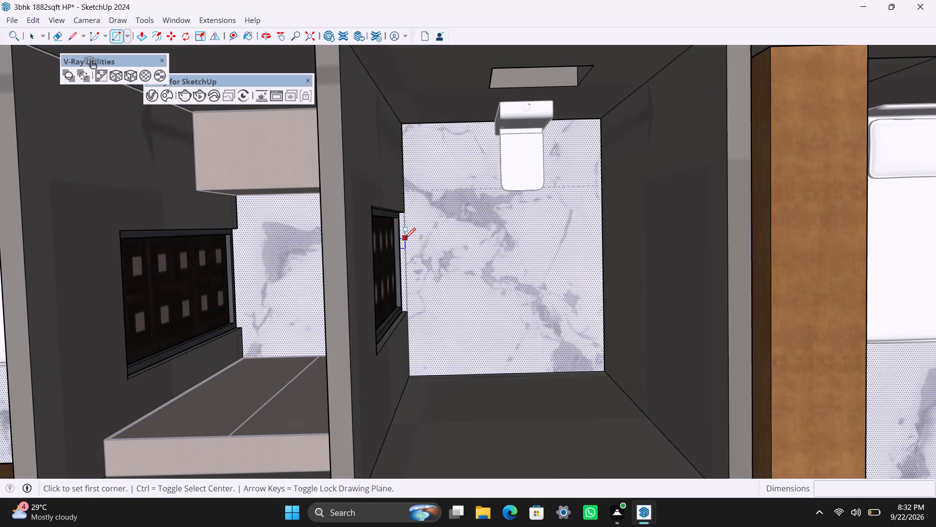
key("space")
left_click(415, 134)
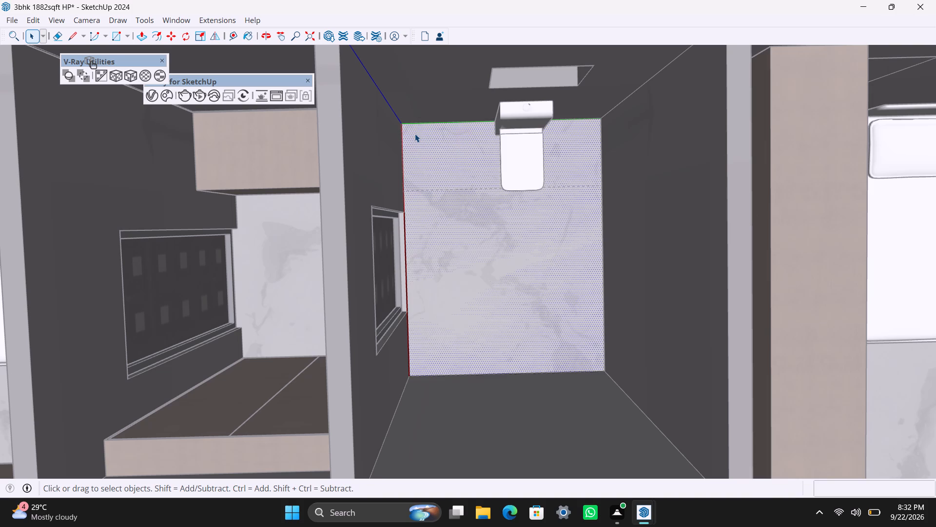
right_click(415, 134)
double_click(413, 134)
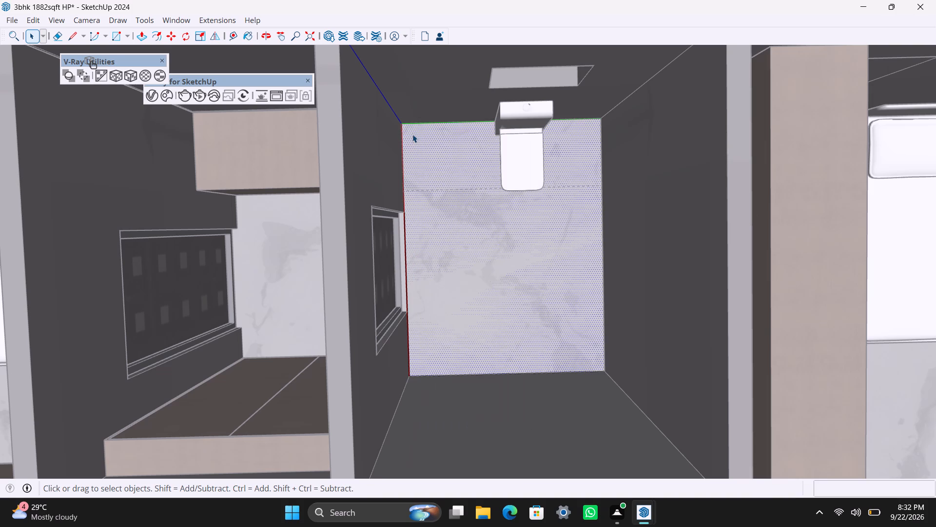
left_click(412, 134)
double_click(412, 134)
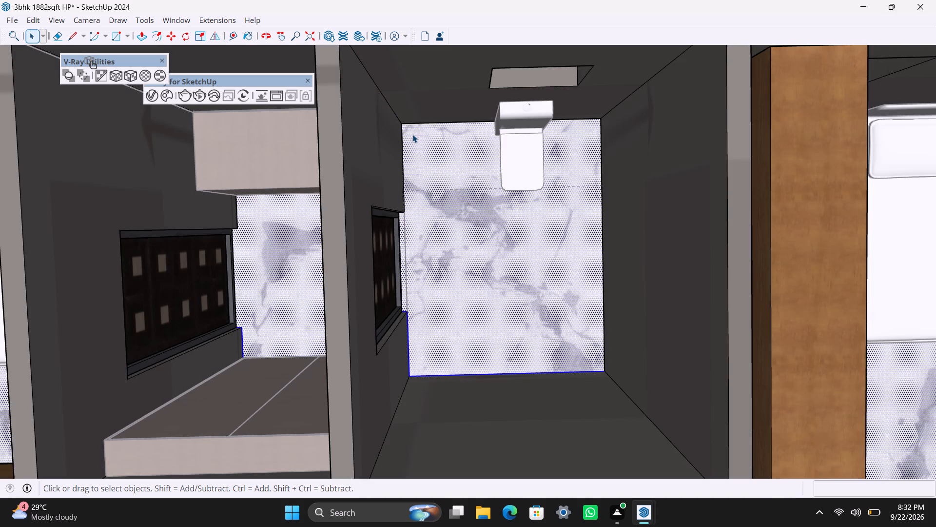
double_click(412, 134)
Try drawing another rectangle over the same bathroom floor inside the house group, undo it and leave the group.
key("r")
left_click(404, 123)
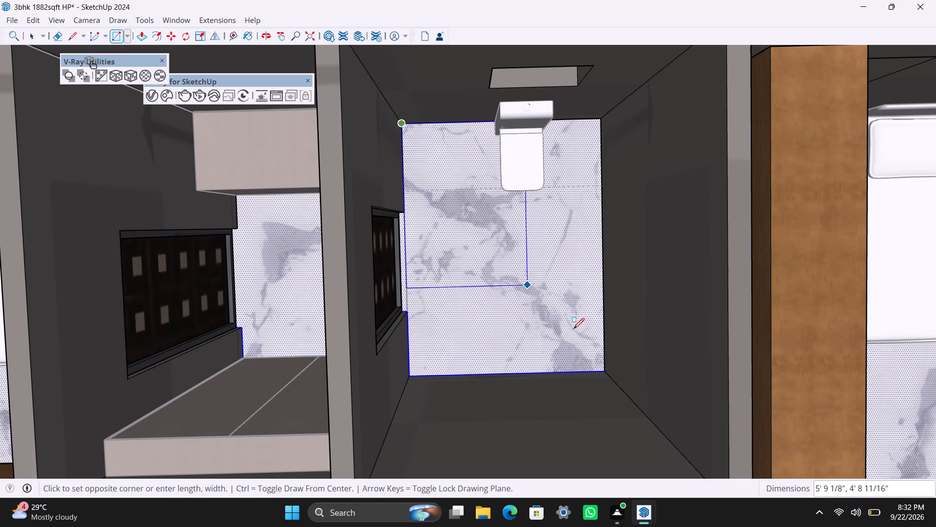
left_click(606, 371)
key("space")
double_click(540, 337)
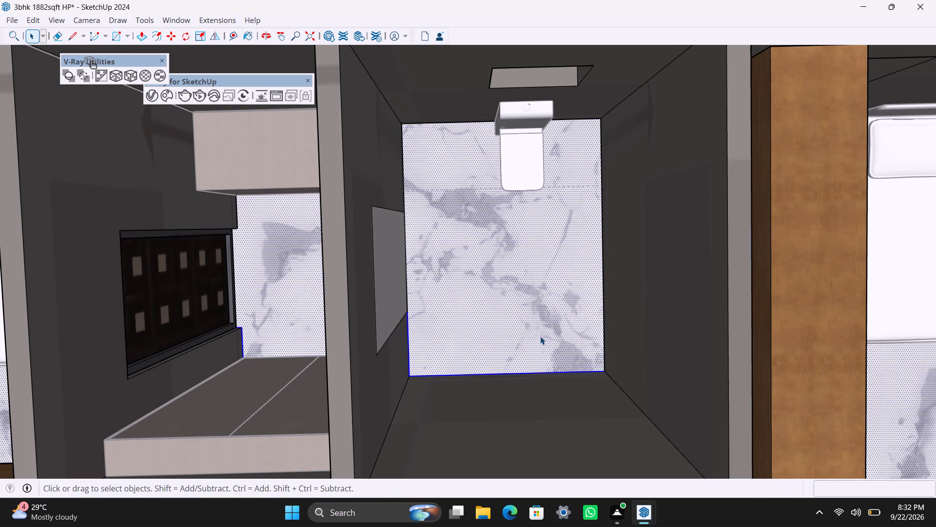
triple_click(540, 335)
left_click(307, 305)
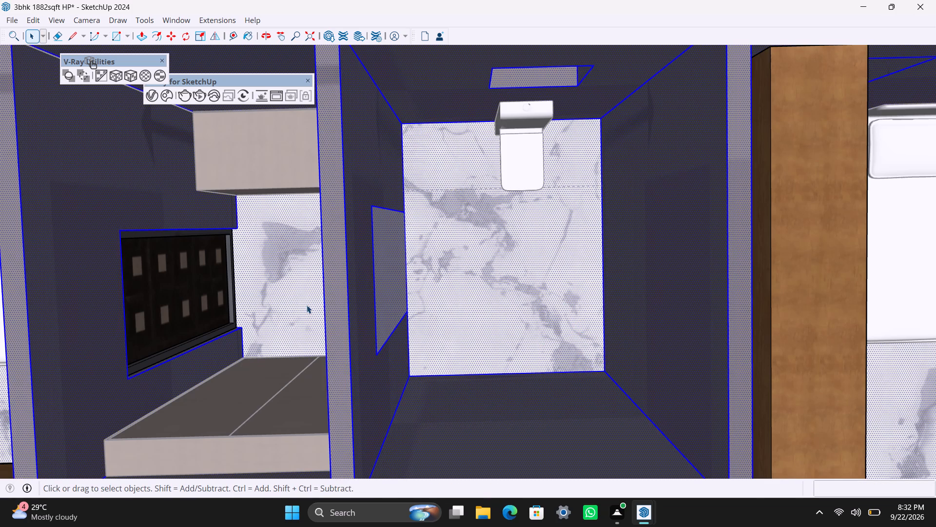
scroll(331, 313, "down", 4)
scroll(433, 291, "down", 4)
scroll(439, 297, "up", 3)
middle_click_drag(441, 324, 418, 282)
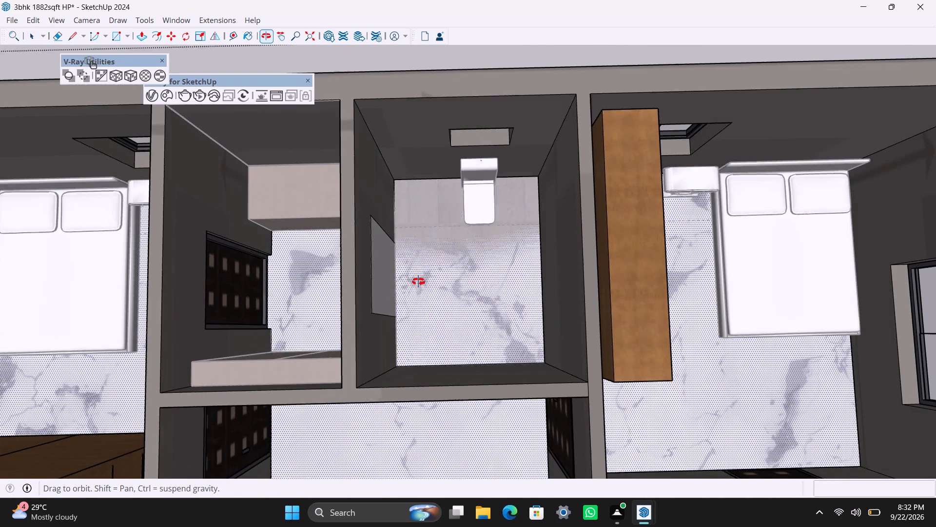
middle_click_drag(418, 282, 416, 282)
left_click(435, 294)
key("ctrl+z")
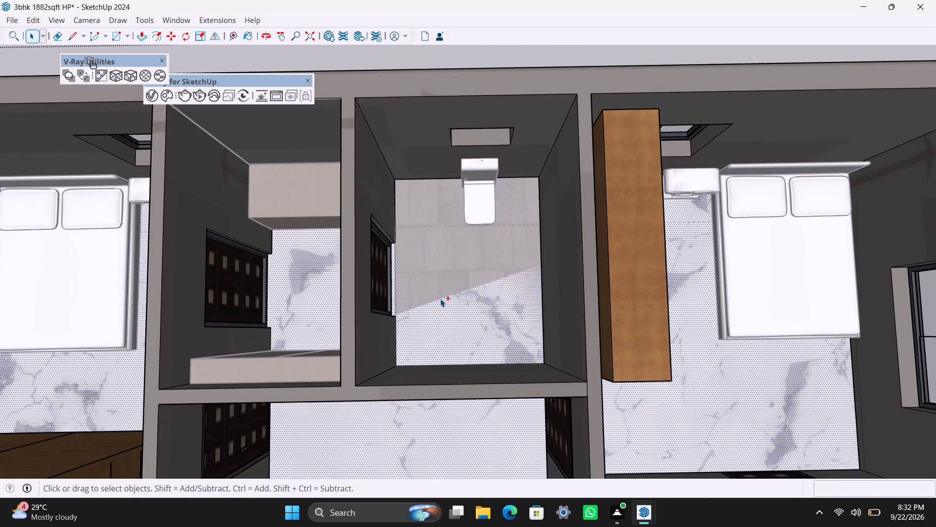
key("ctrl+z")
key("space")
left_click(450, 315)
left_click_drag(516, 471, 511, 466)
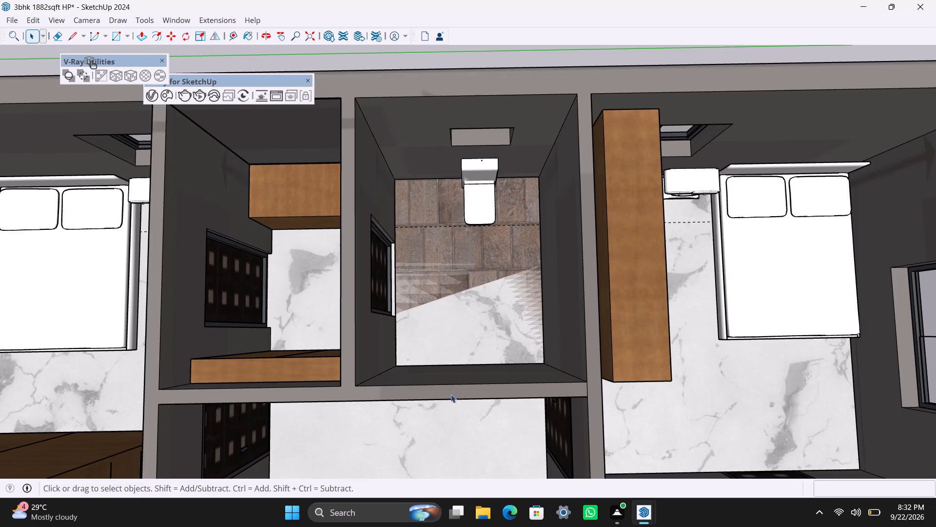
Open the tiled bathroom floor group and push/pull its face up by 0.2".
scroll(446, 323, "down", 3)
scroll(448, 331, "up", 3)
middle_click_drag(448, 328, 386, 274)
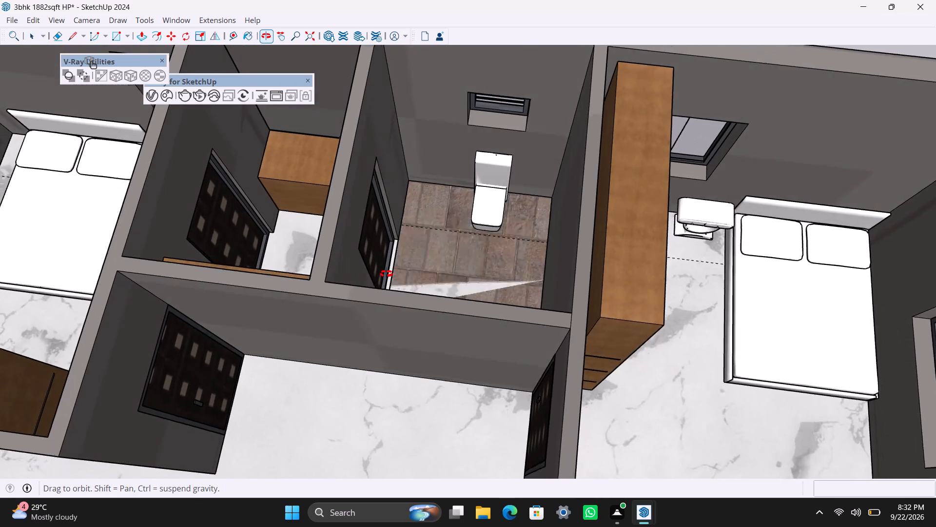
middle_click_drag(386, 274, 383, 279)
scroll(448, 283, "up", 3)
left_click(448, 282)
double_click(451, 281)
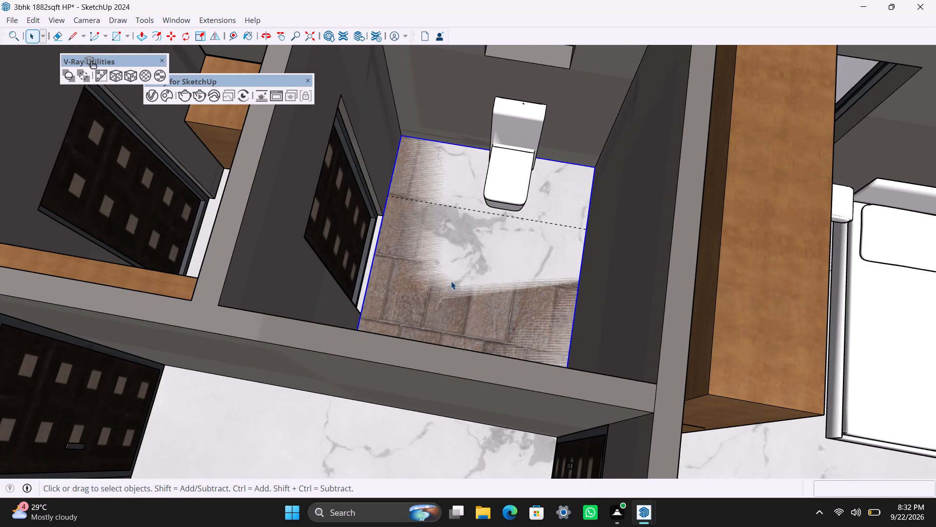
left_click(451, 281)
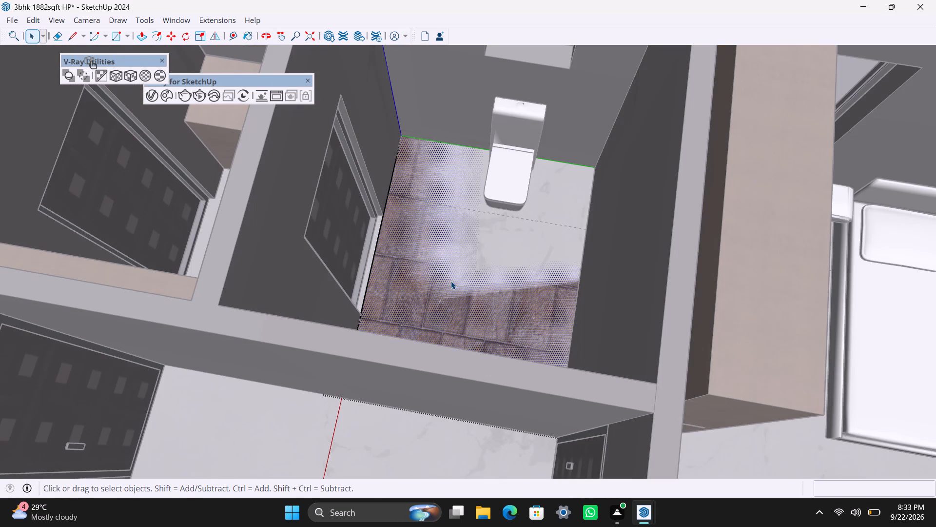
key("p")
left_click(451, 281)
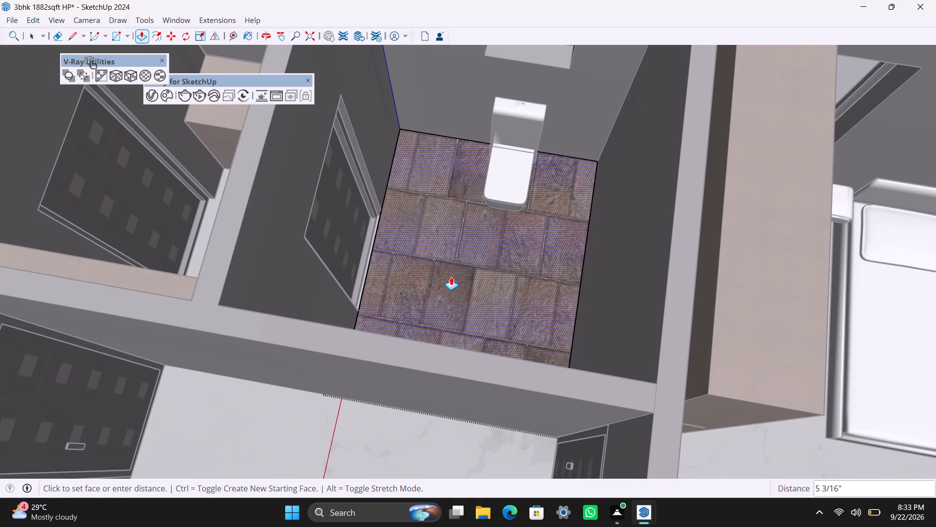
type("0.2\"")
key("Return")
key("space")
Exit the bathroom floor group and save the model.
scroll(468, 254, "down", 8)
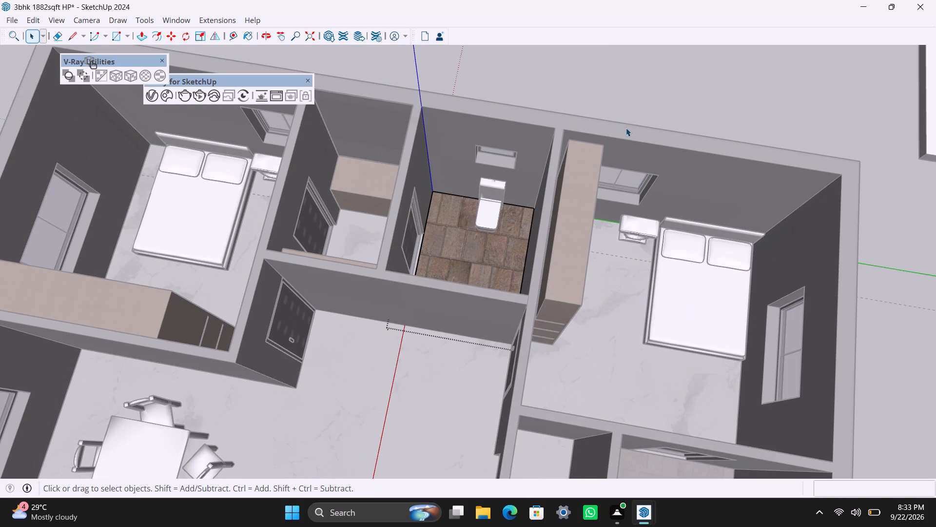
triple_click(642, 92)
key("ctrl+s")
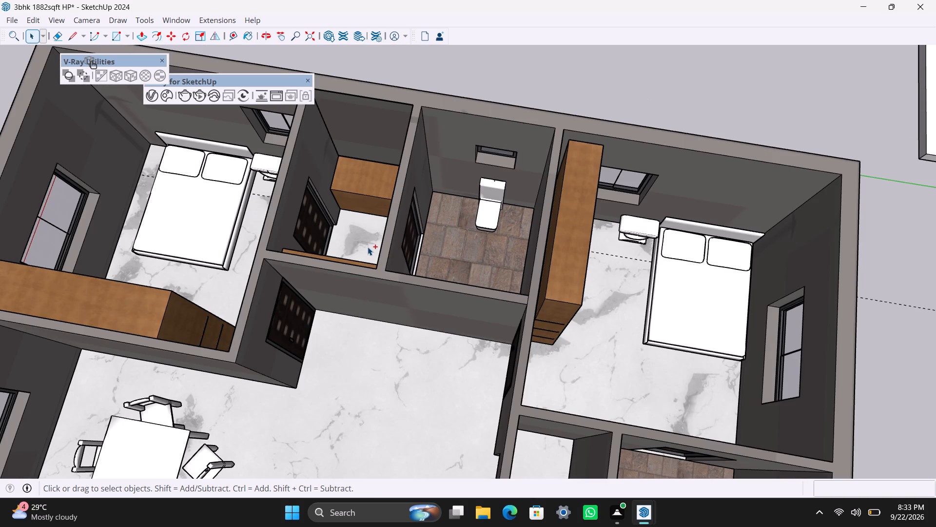
key("space")
scroll(362, 282, "up", 2)
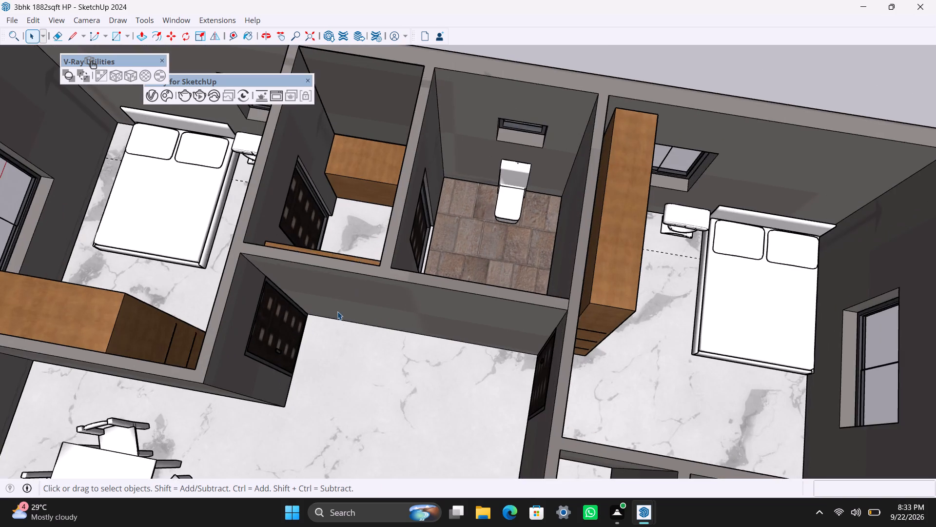
Save the model and switch the camera to the Top standard view of the whole house.
scroll(337, 319, "down", 8)
middle_click_drag(393, 363, 453, 265)
scroll(405, 334, "up", 2)
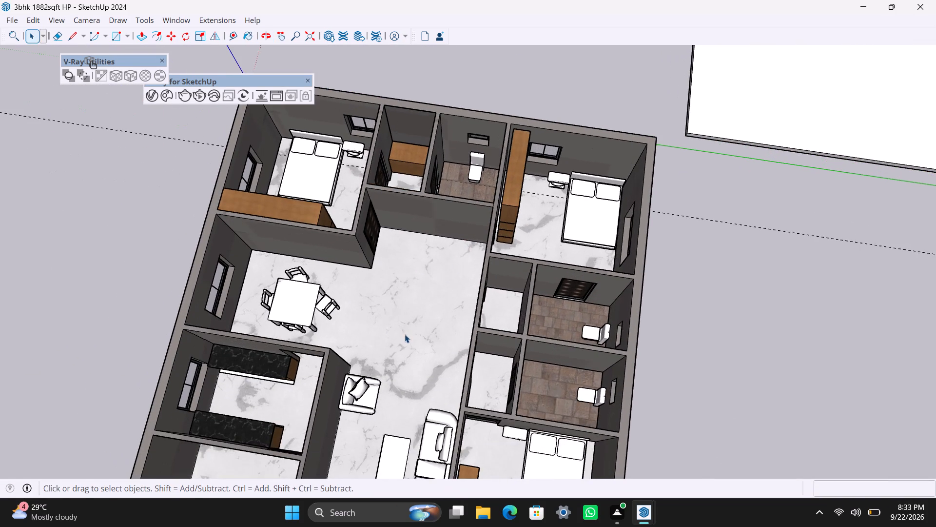
middle_click_drag(402, 382, 438, 382)
scroll(423, 342, "down", 2)
middle_click_drag(415, 343, 390, 270, "shift")
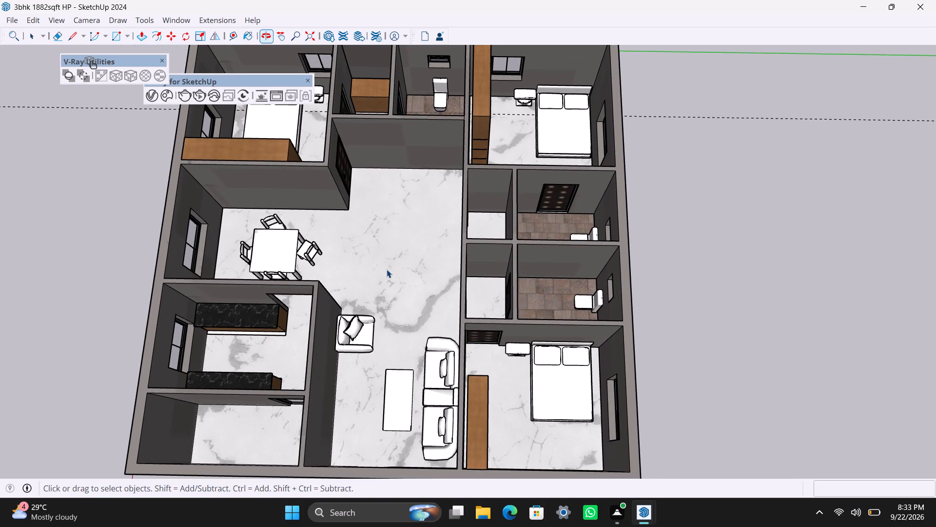
key("ctrl+s")
scroll(376, 269, "down", 5)
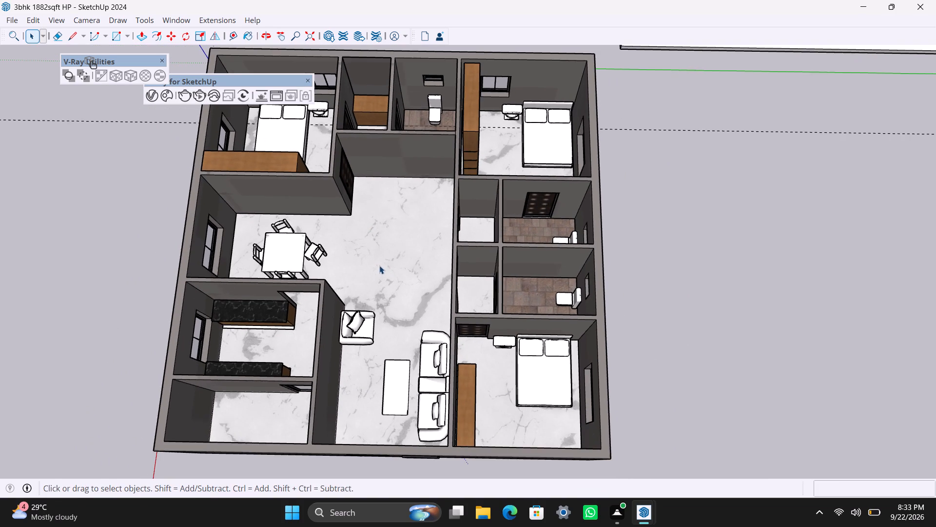
scroll(380, 265, "down", 1)
left_click(100, 23)
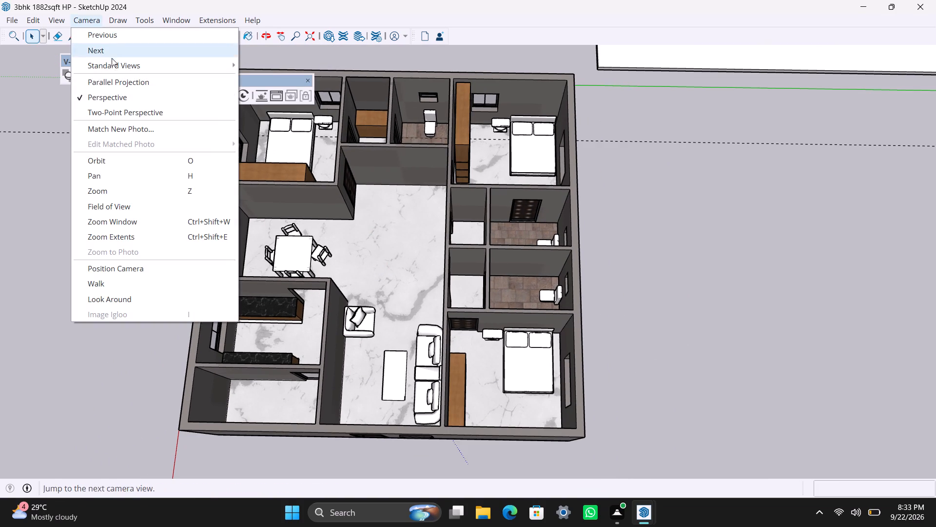
left_click(119, 66)
left_click(272, 68)
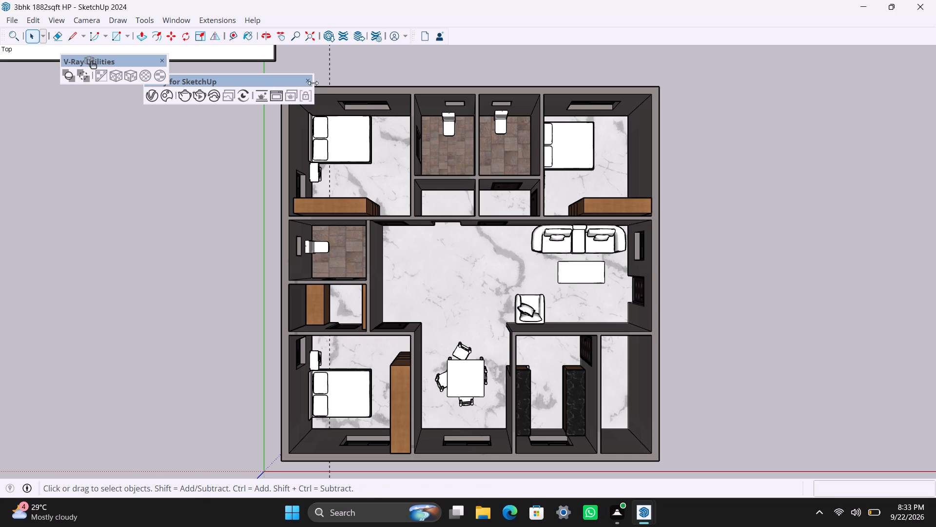
Hide the drawing axes in the model view.
left_click(39, 18)
left_click(118, 373)
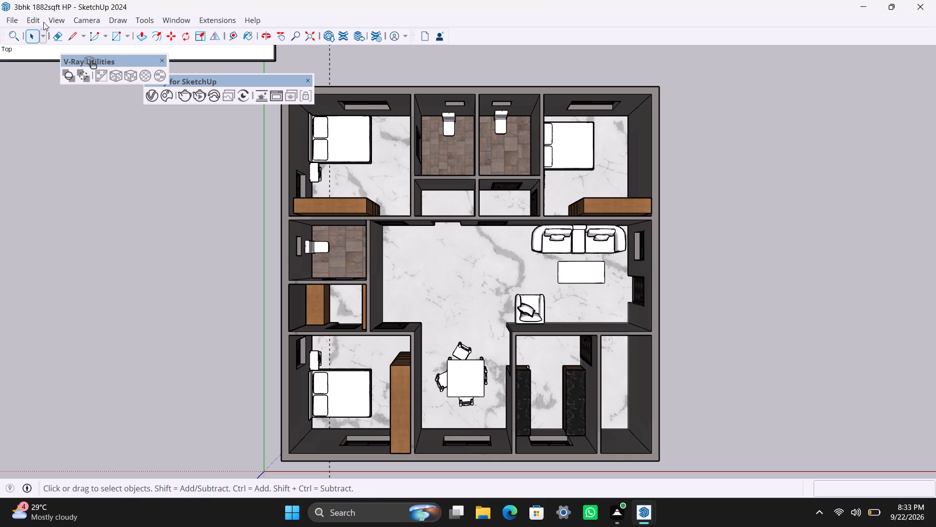
left_click(55, 18)
left_click(95, 144)
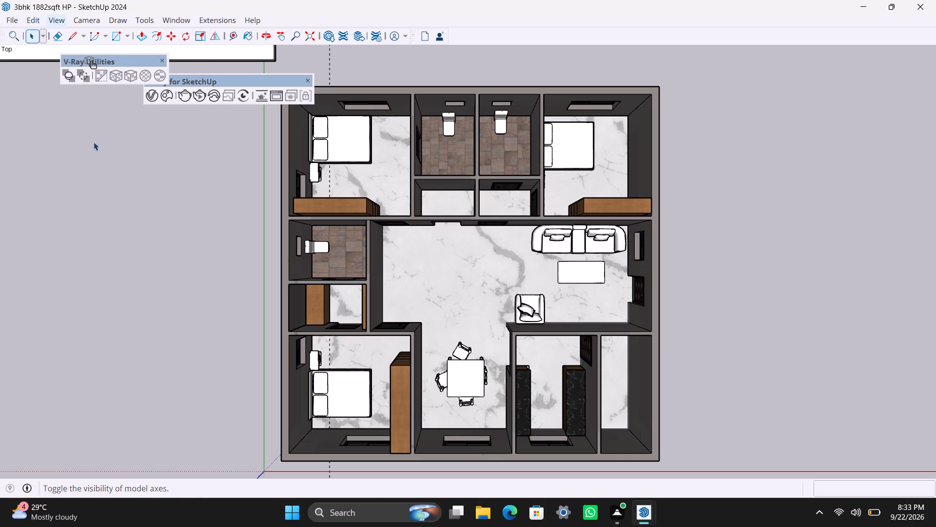
Delete all guides from the model and save it.
left_click(50, 17)
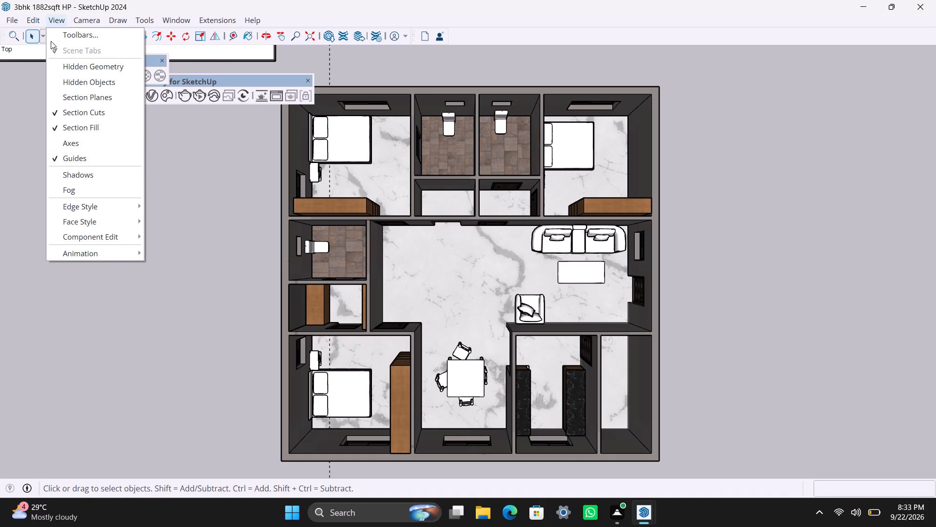
left_click(29, 22)
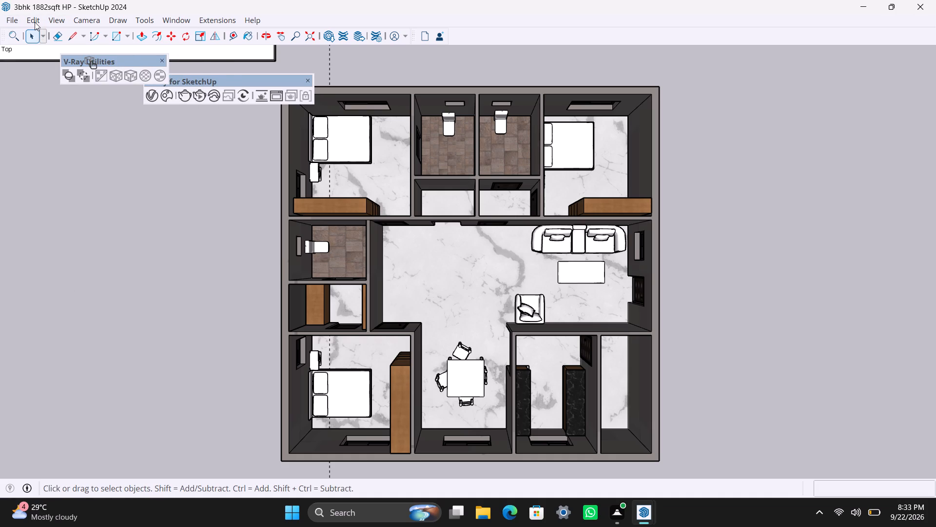
left_click(35, 22)
left_click(74, 147)
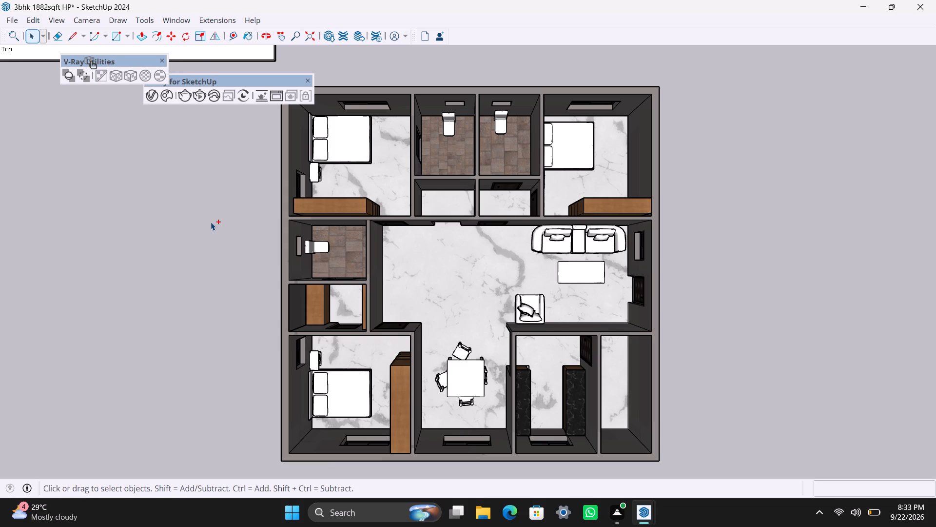
key("ctrl+s")
key("space")
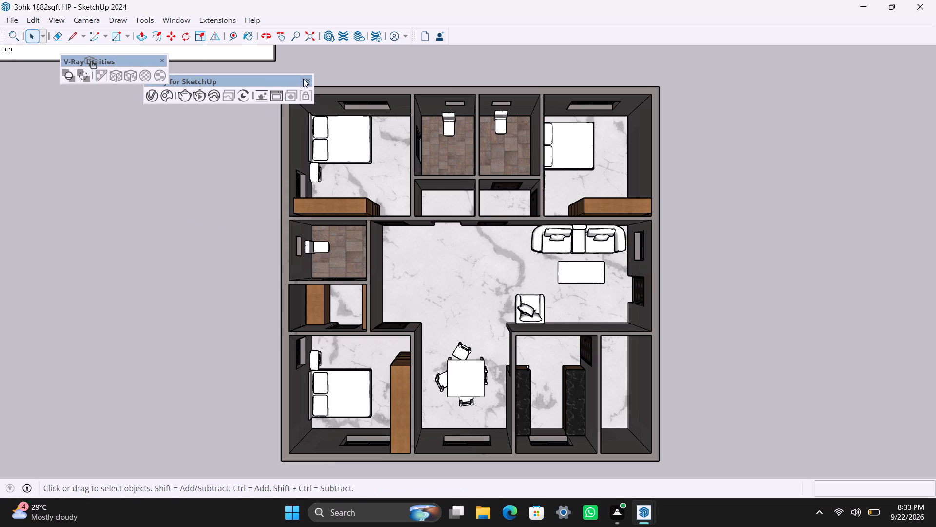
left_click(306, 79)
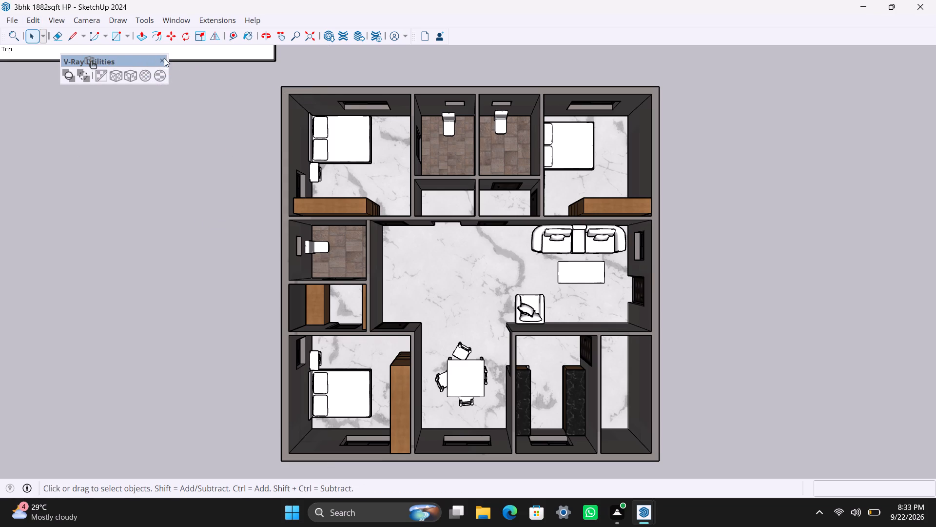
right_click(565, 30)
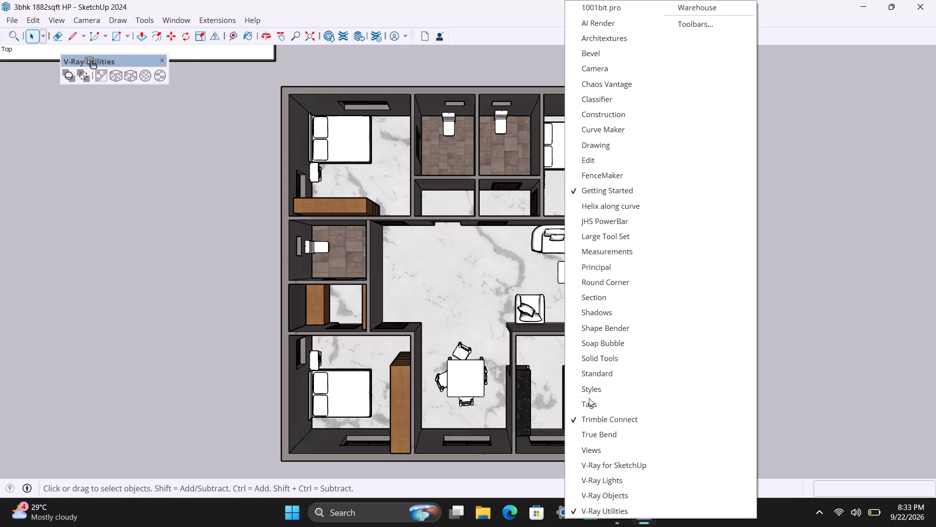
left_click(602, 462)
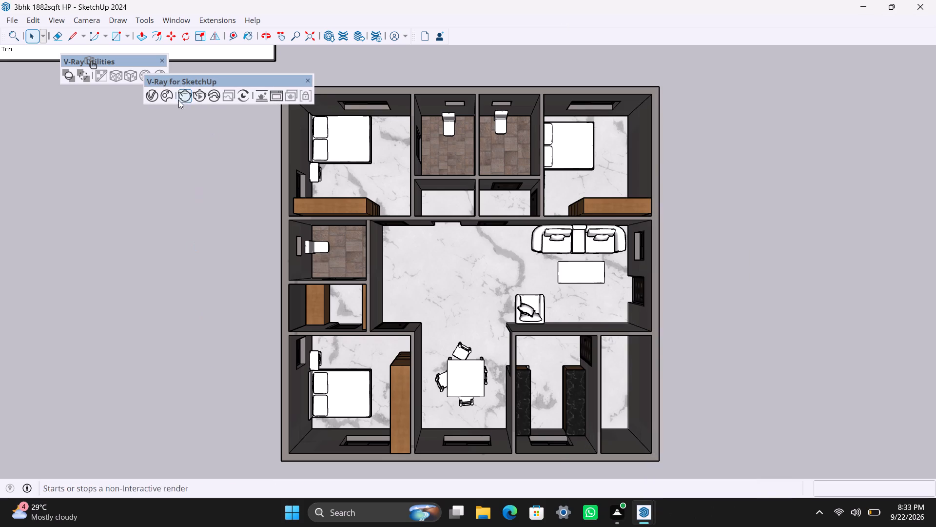
Set the SunLight intensity to 0.4 in the V-Ray Asset Editor and minimize the editor.
left_click(158, 94)
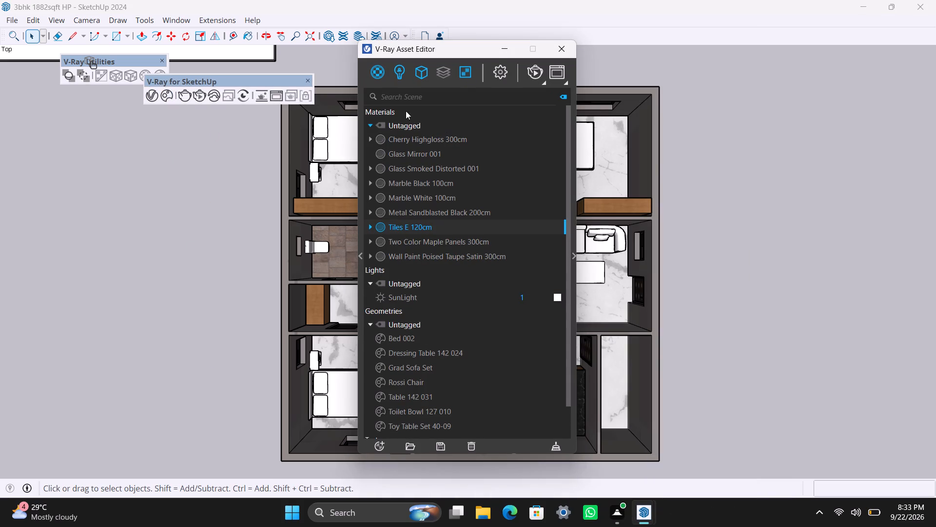
left_click(399, 74)
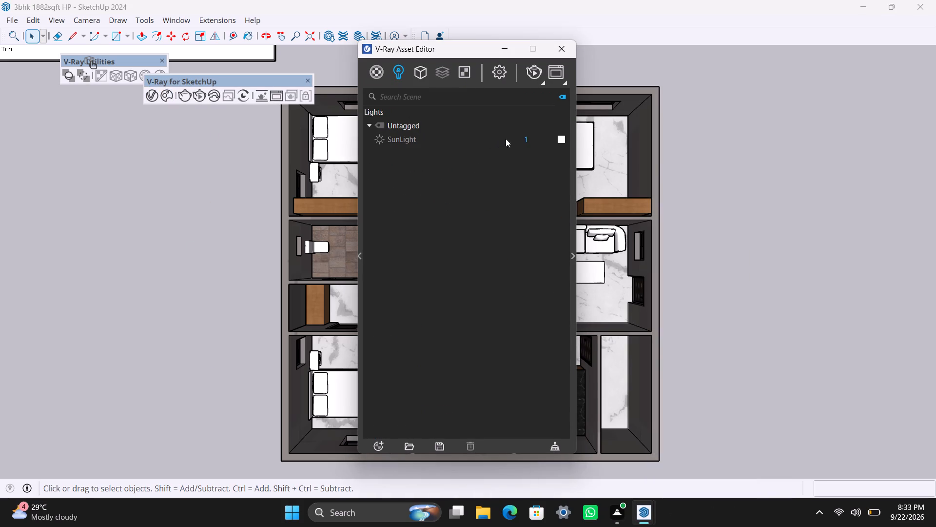
left_click_drag(542, 139, 514, 137)
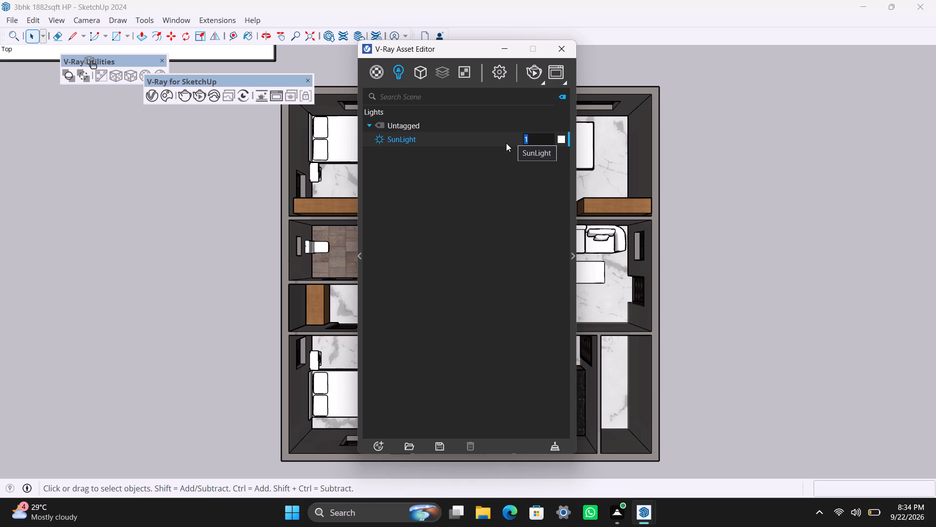
type("0.2\"")
key("Return")
left_click_drag(545, 136, 511, 142)
type("0.")
key("5")
key("BackSpace")
key("4")
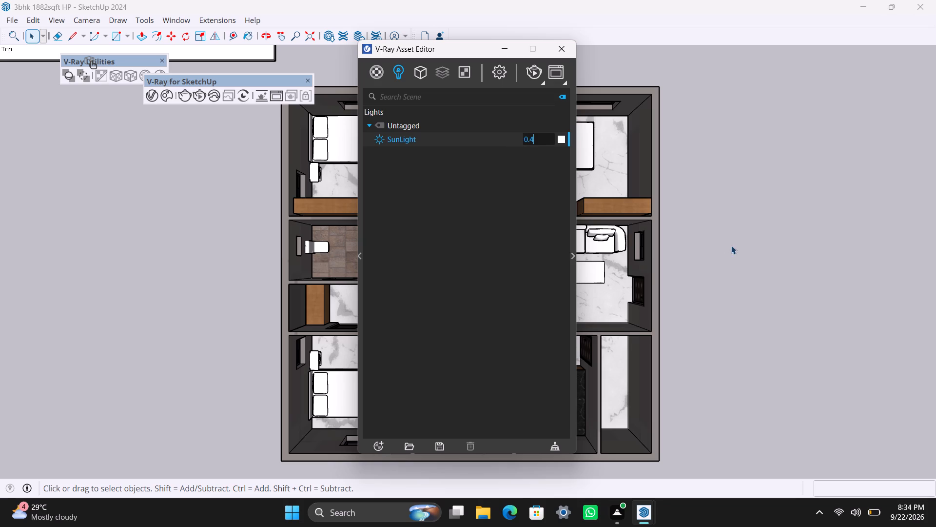
left_click(731, 245)
left_click(619, 33)
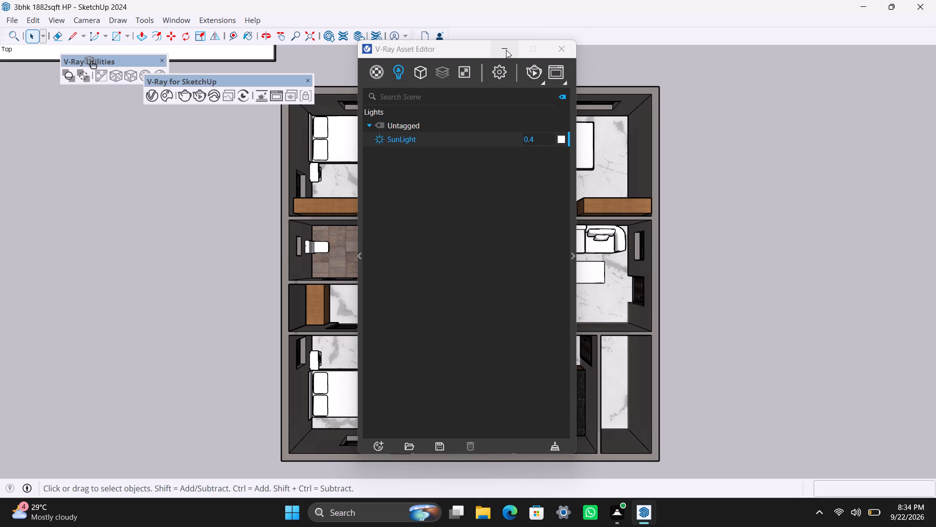
left_click(506, 50)
Show the V-Ray Lights tools and place a Dome Light on the empty ground outside the house, near the dressing-table bedroom corner.
right_click(584, 32)
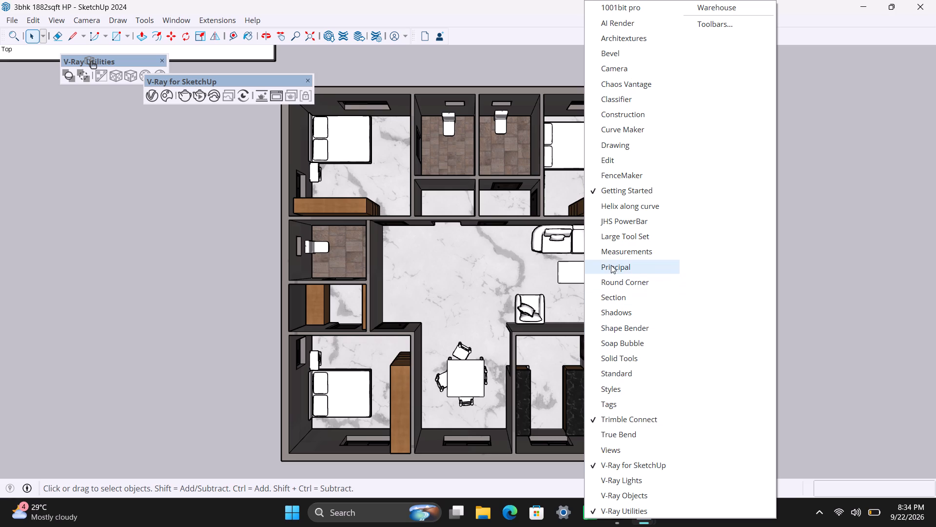
left_click(636, 486)
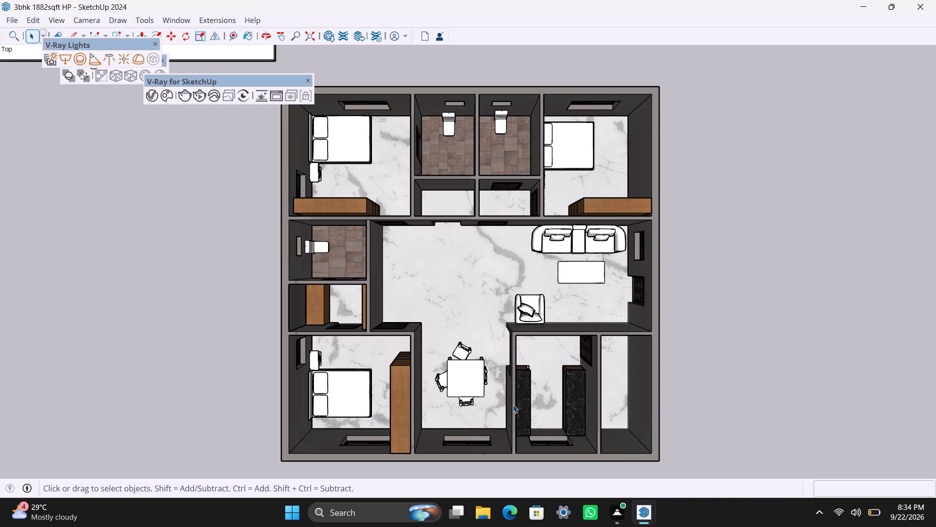
left_click(143, 60)
left_click(191, 380)
scroll(190, 370, "up", 1)
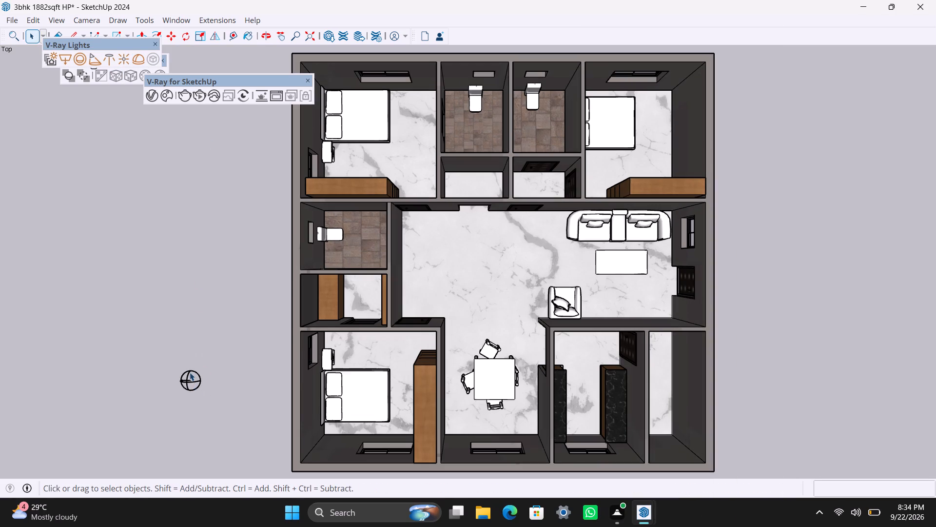
scroll(195, 378, "down", 1)
left_click(195, 378)
left_click(194, 382)
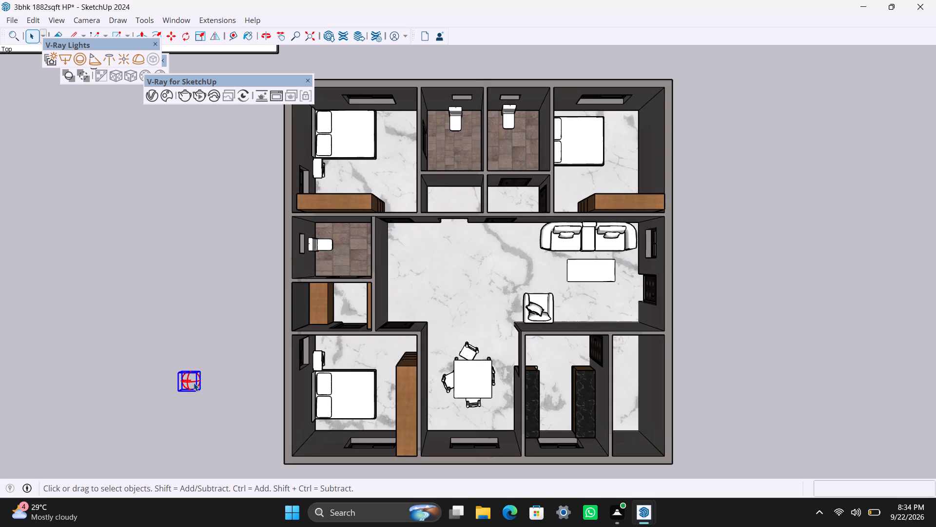
Set the Dome Light intensity to 5 in the V-Ray Asset Editor.
left_click(154, 97)
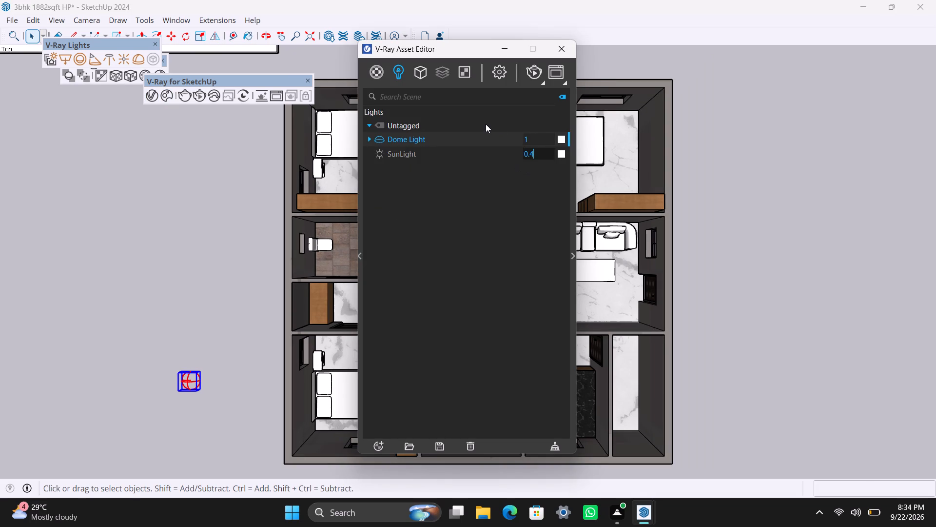
left_click(542, 142)
key("5")
left_click_drag(544, 139, 511, 142)
key("5")
key("space")
left_click(167, 219)
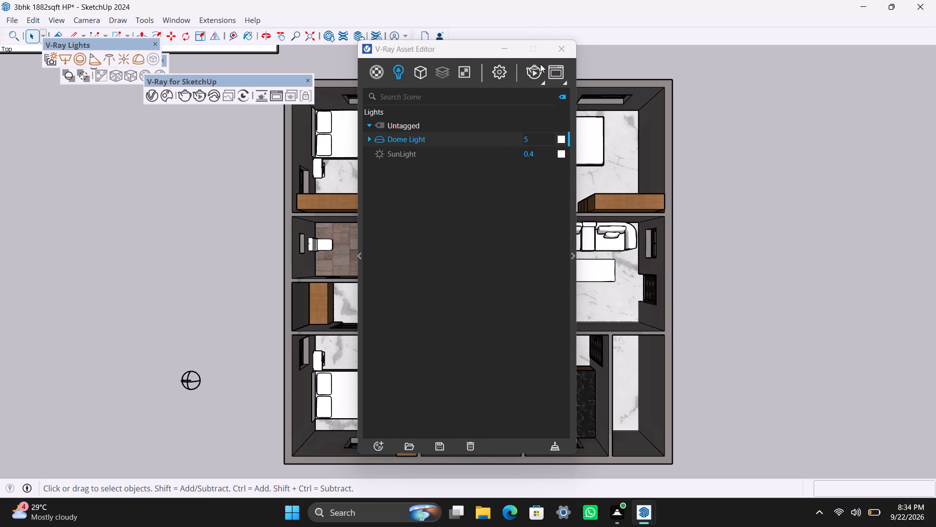
Run an interactive V-Ray render of the top view, inspect the lighting, stop the render and minimize the frame buffer.
left_click(197, 98)
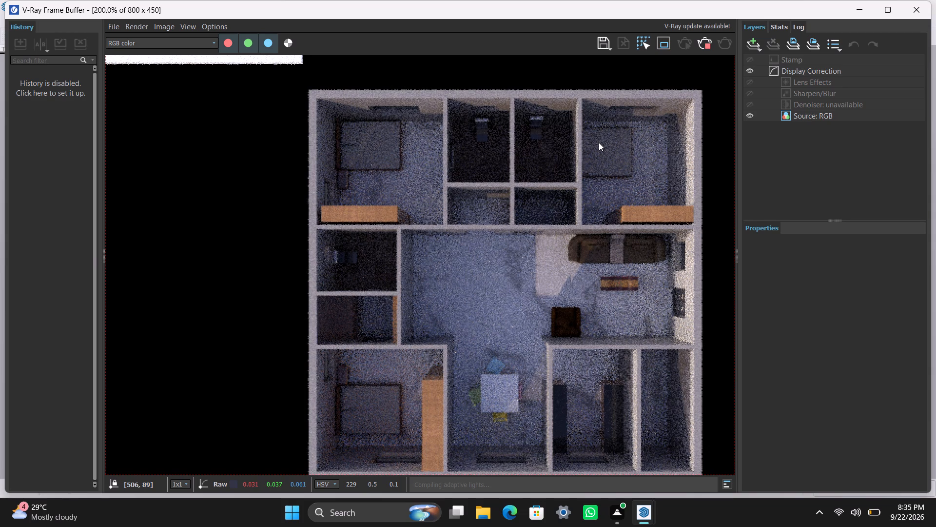
scroll(588, 158, "down", 1)
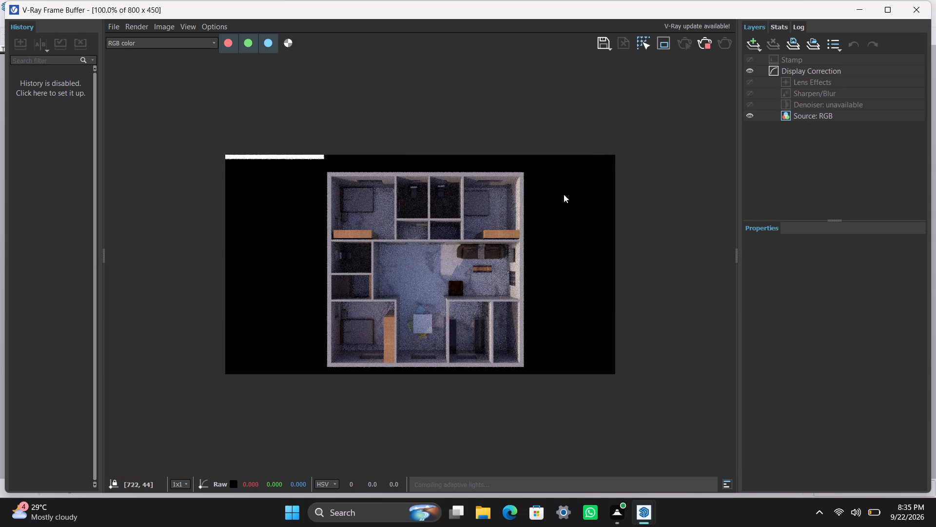
scroll(514, 255, "up", 1)
scroll(498, 269, "down", 1)
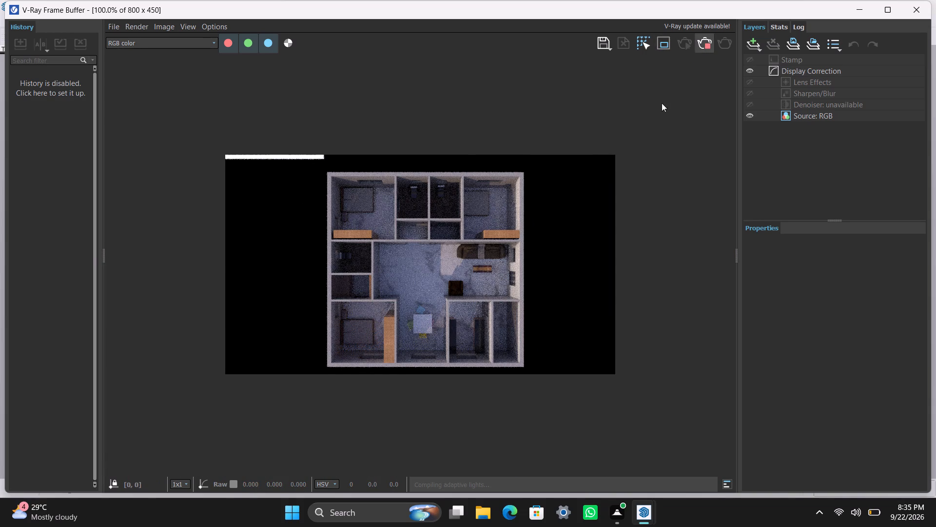
scroll(462, 345, "up", 1)
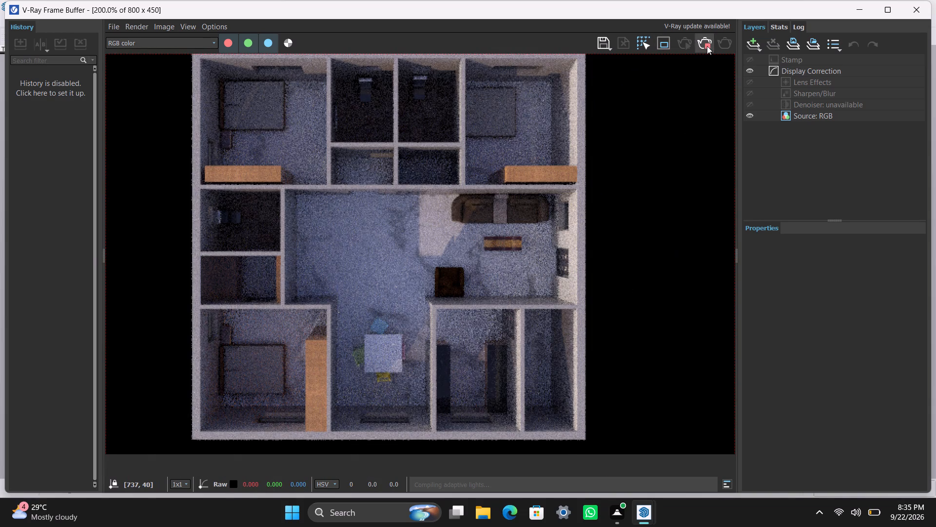
left_click(707, 46)
left_click(856, 13)
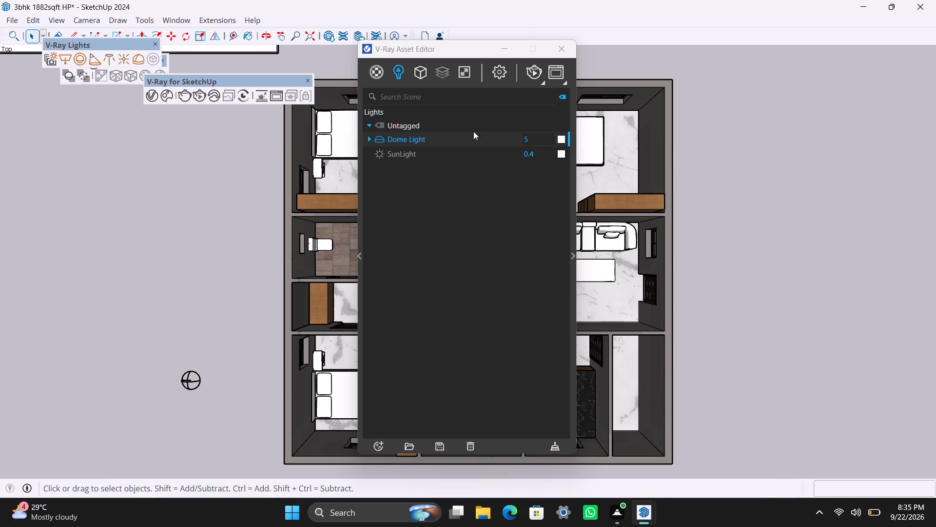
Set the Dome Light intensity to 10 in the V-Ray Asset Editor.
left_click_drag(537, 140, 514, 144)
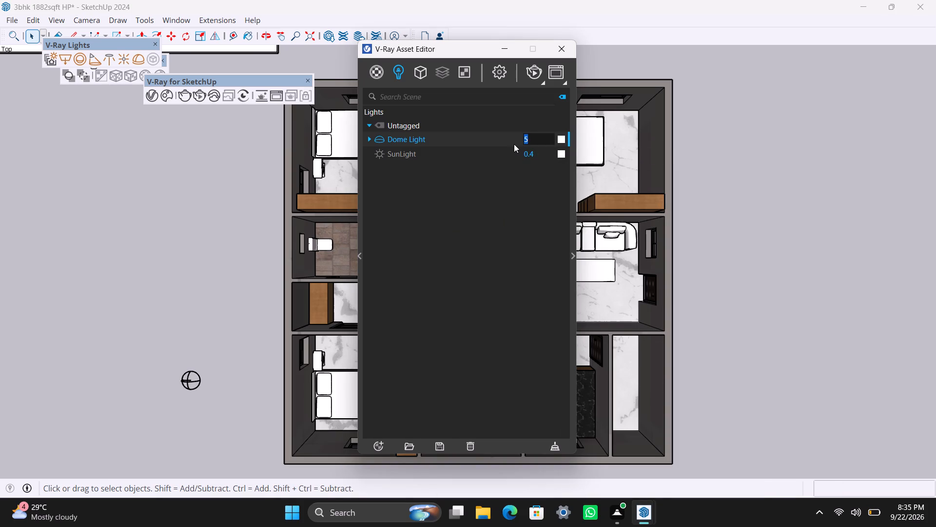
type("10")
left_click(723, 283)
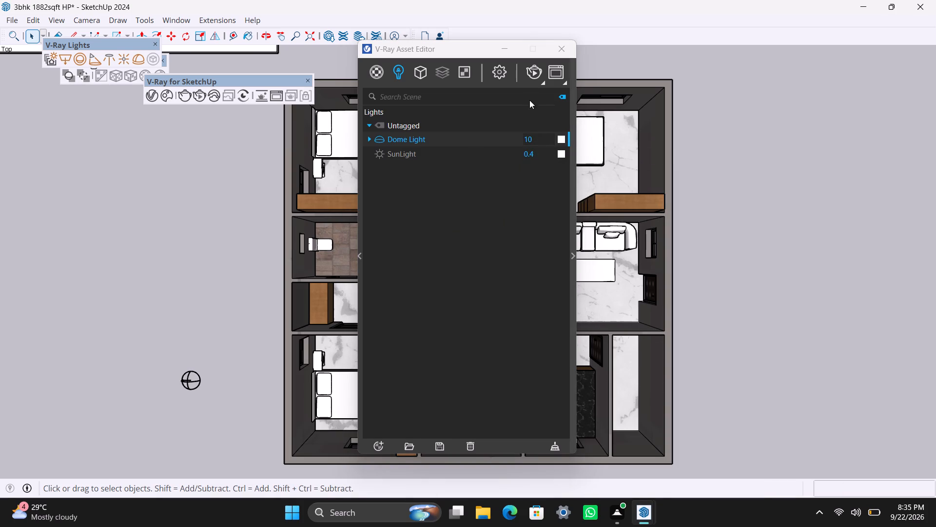
Run an interactive V-Ray render of the top view to check the lighting, stop it and minimize the frame buffer.
left_click(534, 69)
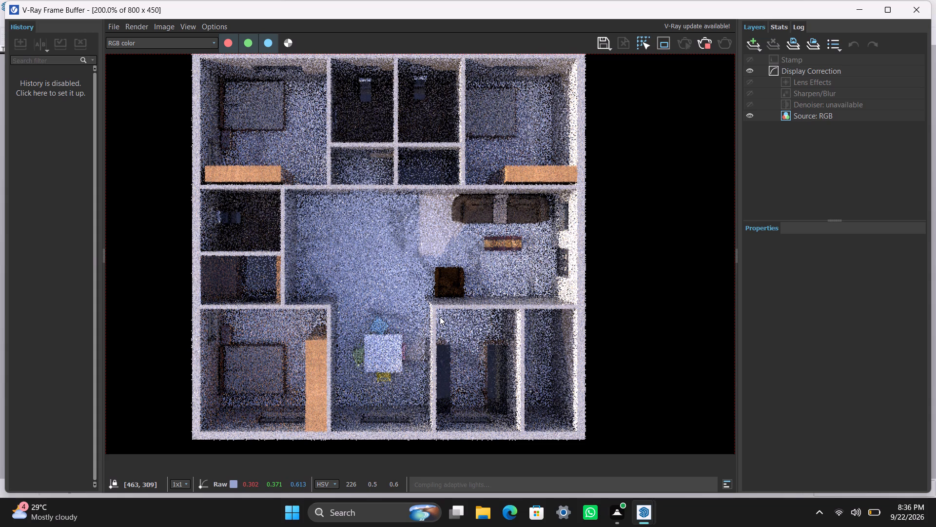
left_click(709, 47)
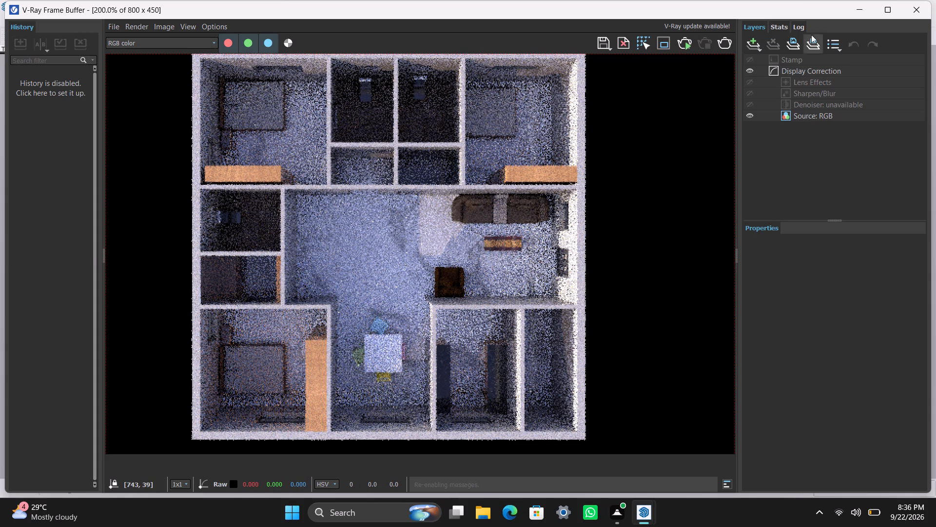
left_click(853, 10)
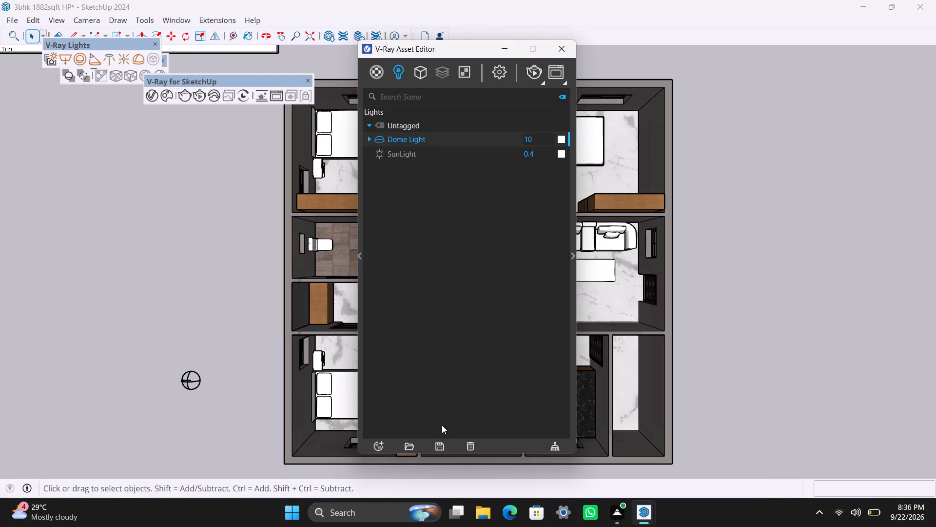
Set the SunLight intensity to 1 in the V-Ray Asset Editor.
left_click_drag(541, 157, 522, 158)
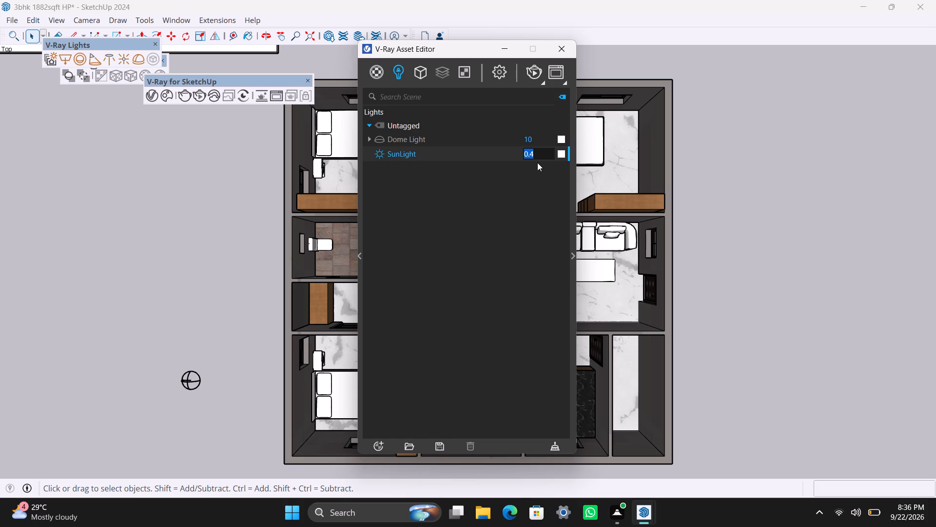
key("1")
Run another interactive render of the top view, inspect the lighting, dismiss the battery notice, stop the render and minimize the frame buffer.
left_click(536, 73)
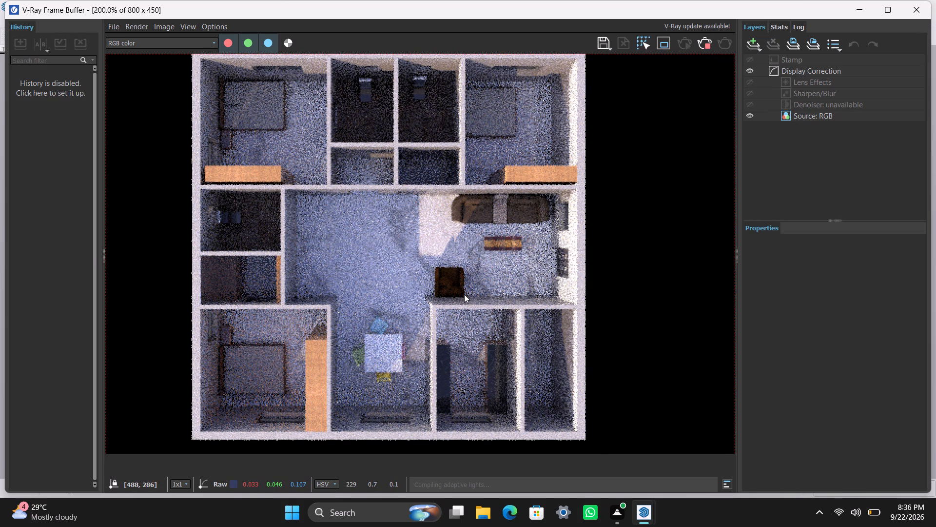
scroll(468, 294, "down", 2)
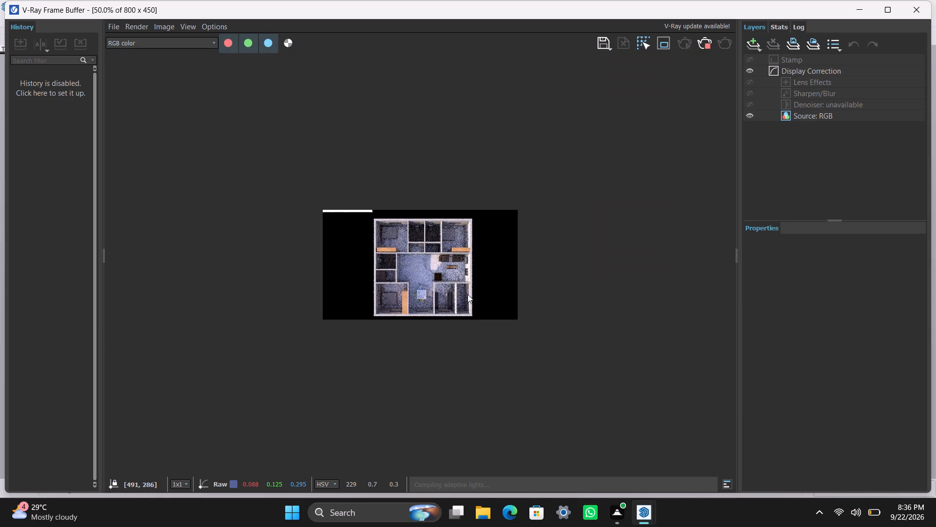
scroll(468, 294, "up", 2)
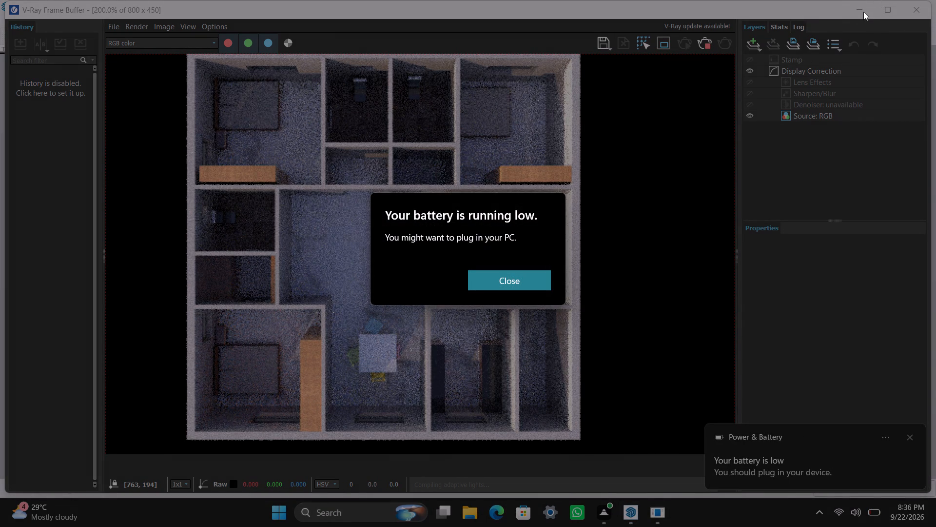
left_click(863, 12)
left_click(530, 275)
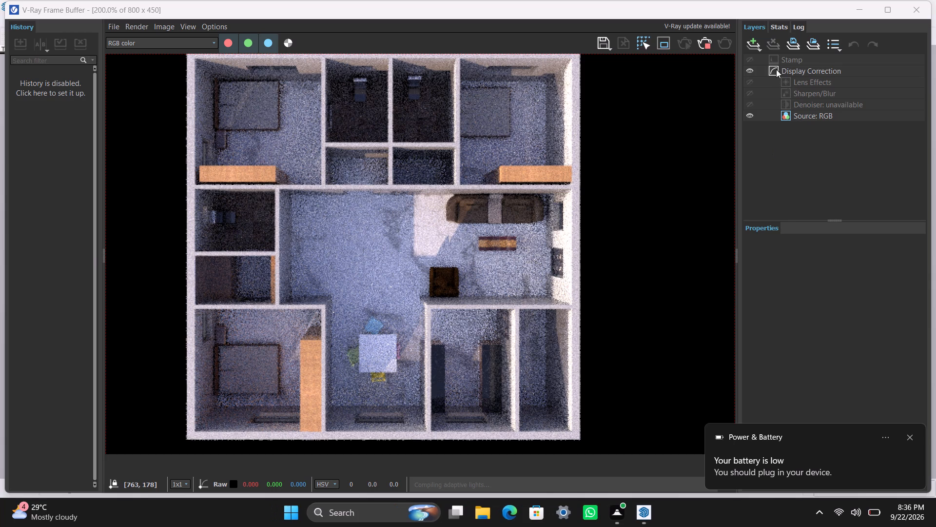
left_click(708, 45)
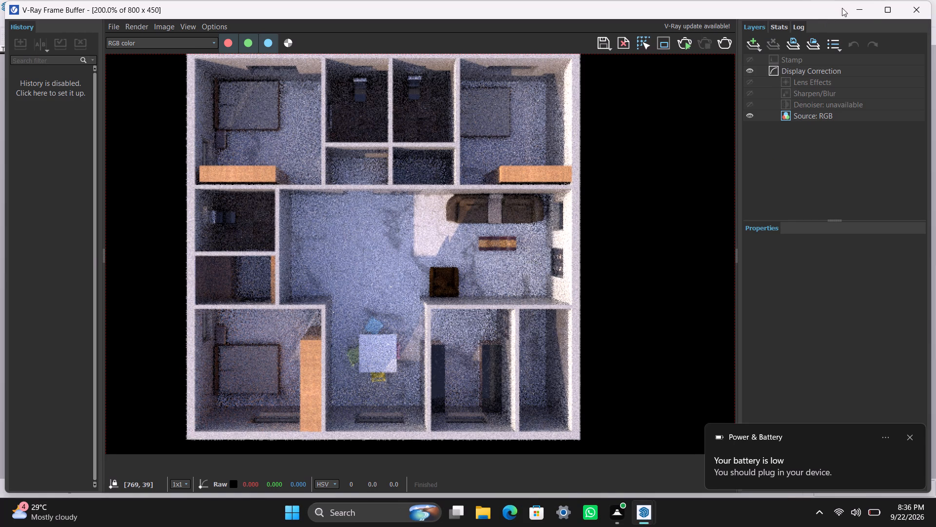
left_click(854, 5)
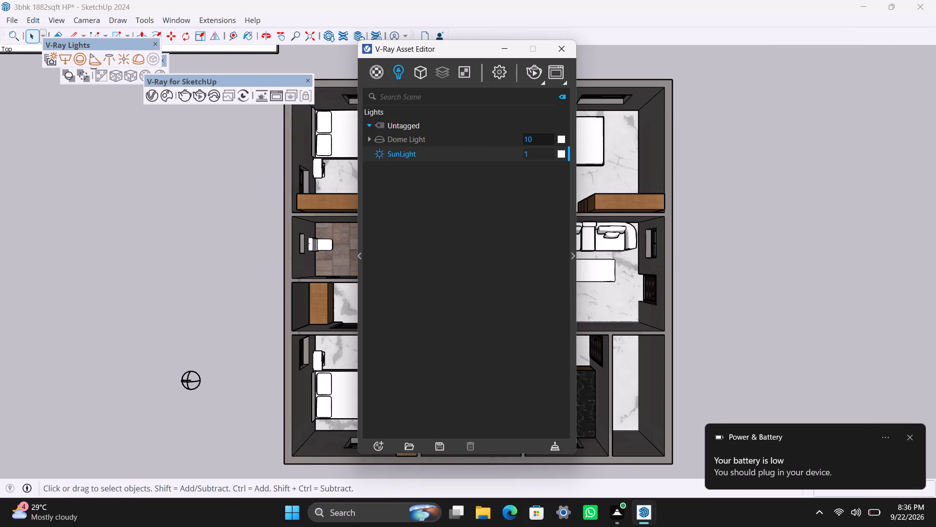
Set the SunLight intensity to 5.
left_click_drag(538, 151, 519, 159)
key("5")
Set the Dome Light intensity to 15.
left_click(538, 139)
left_click_drag(539, 140, 531, 143)
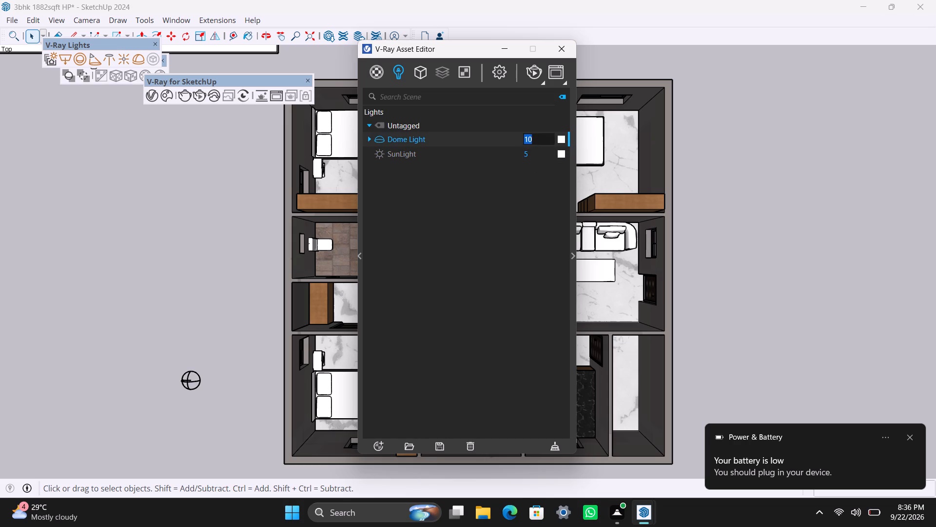
type("15")
Run a standard V-Ray render of the top view to check the lighting, stop it and minimize the frame buffer.
left_click(189, 94)
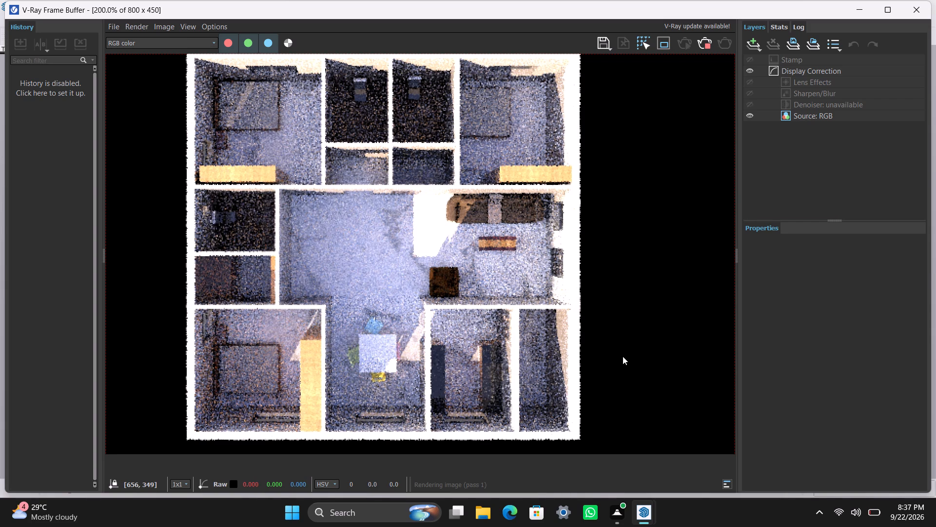
left_click(708, 48)
left_click(856, 13)
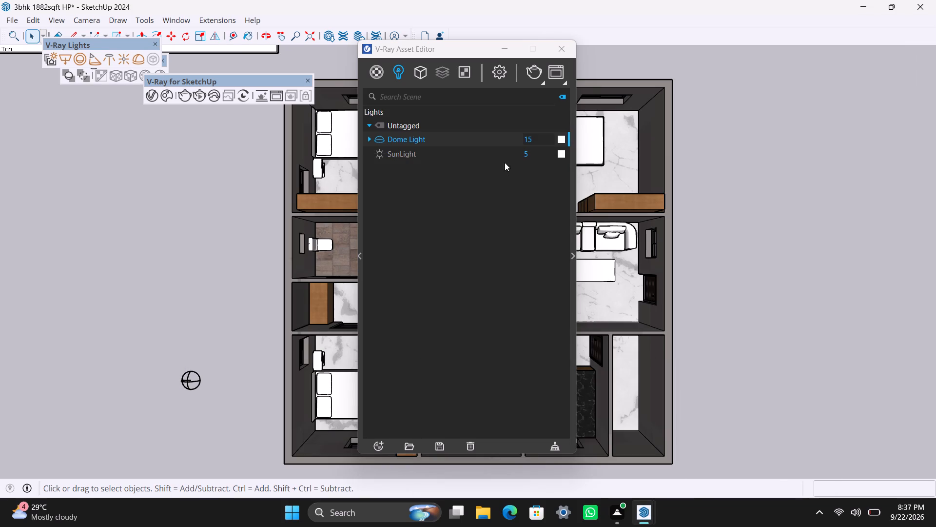
Set the SunLight intensity to 0 in the V-Ray Asset Editor.
left_click_drag(536, 154, 504, 160)
key("0")
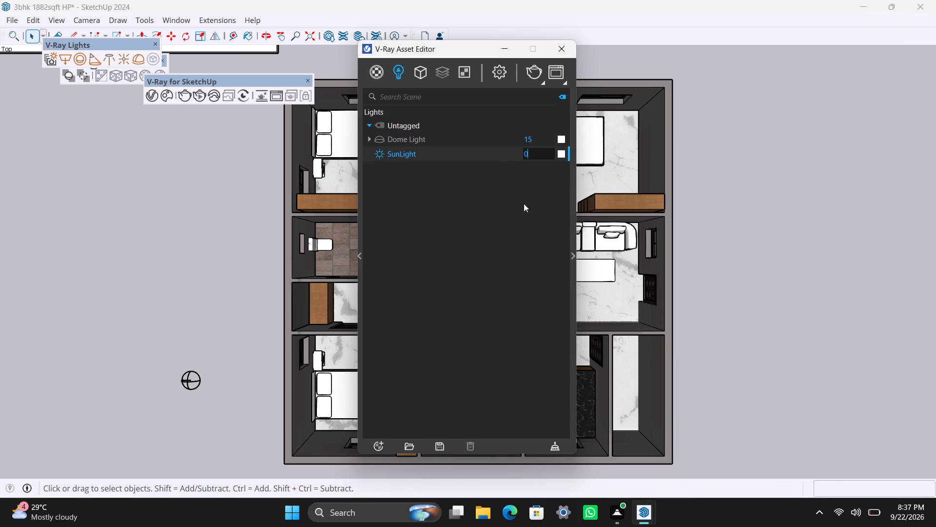
Render the top view, inspect the rooms closely, stop the render and minimize both the frame buffer and the Asset Editor.
left_click(534, 71)
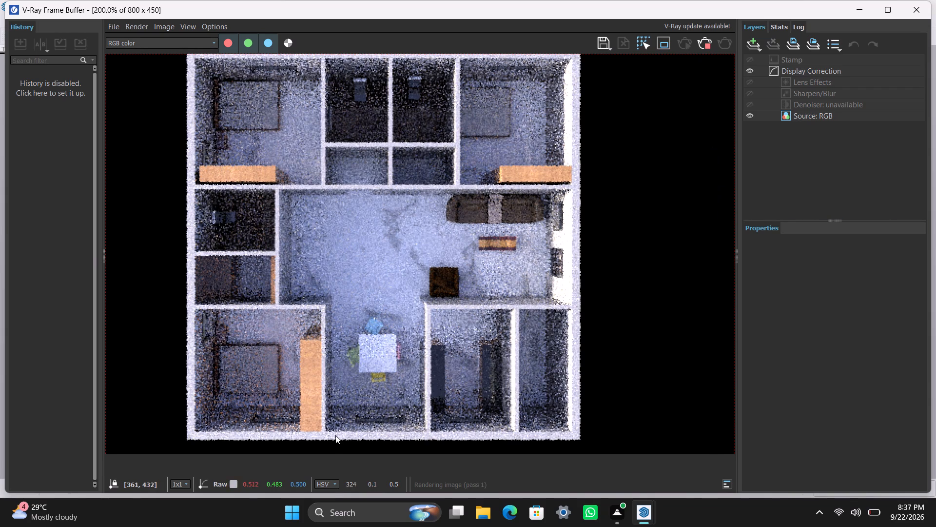
scroll(335, 432, "up", 2)
scroll(356, 365, "down", 1)
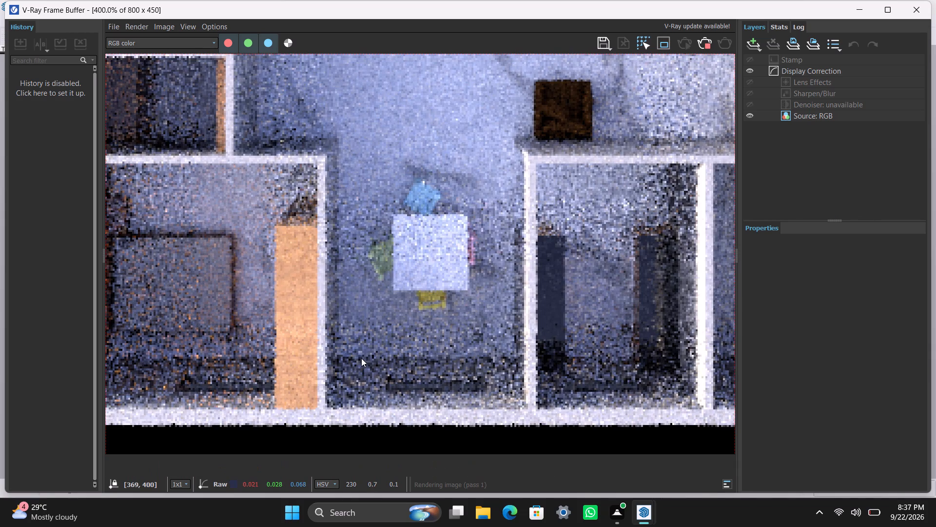
scroll(371, 348, "down", 2)
scroll(409, 332, "up", 1)
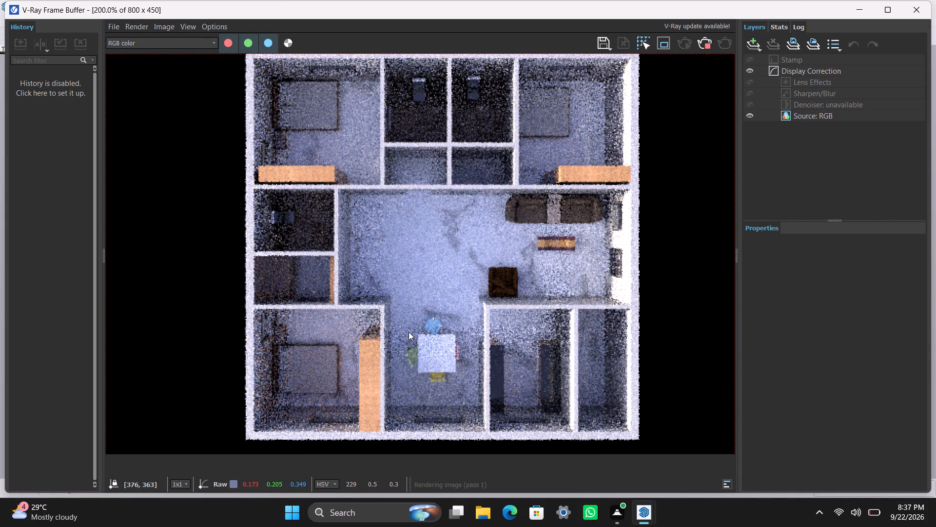
scroll(409, 332, "down", 1)
scroll(409, 332, "up", 1)
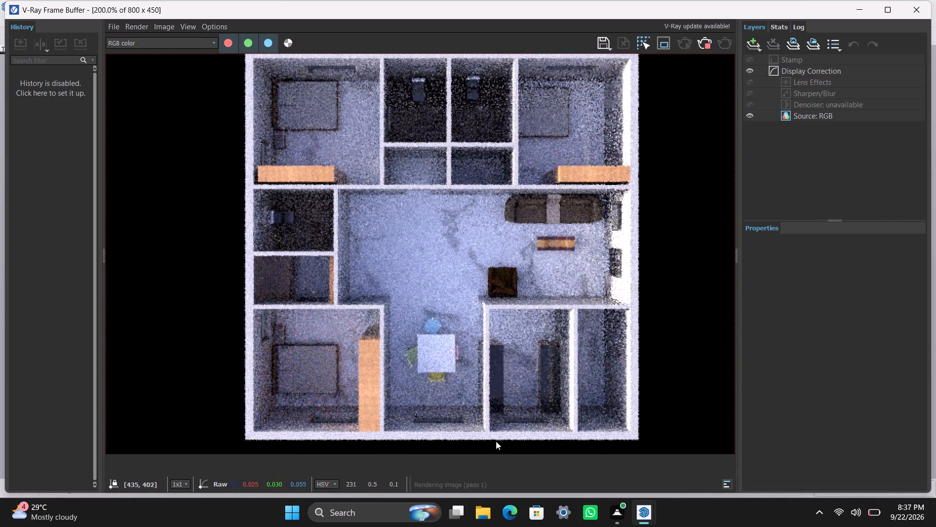
left_click(708, 43)
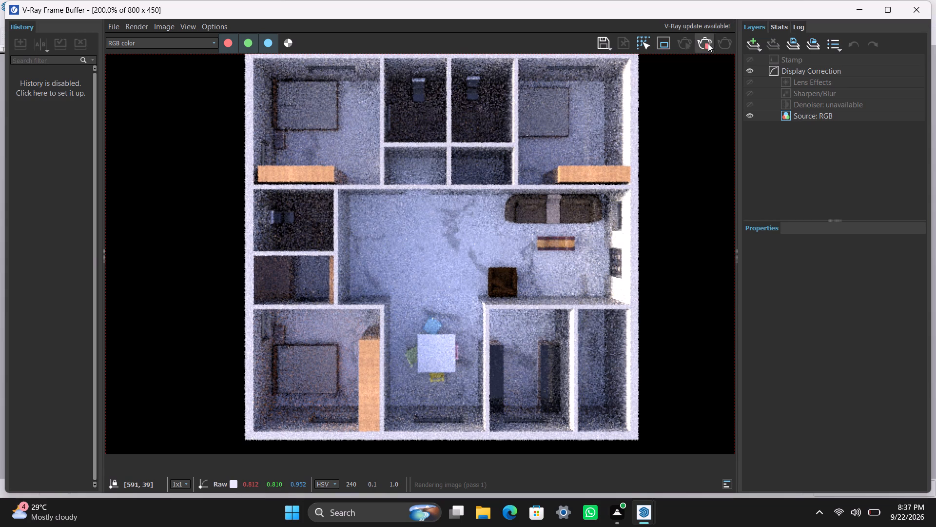
left_click(862, 8)
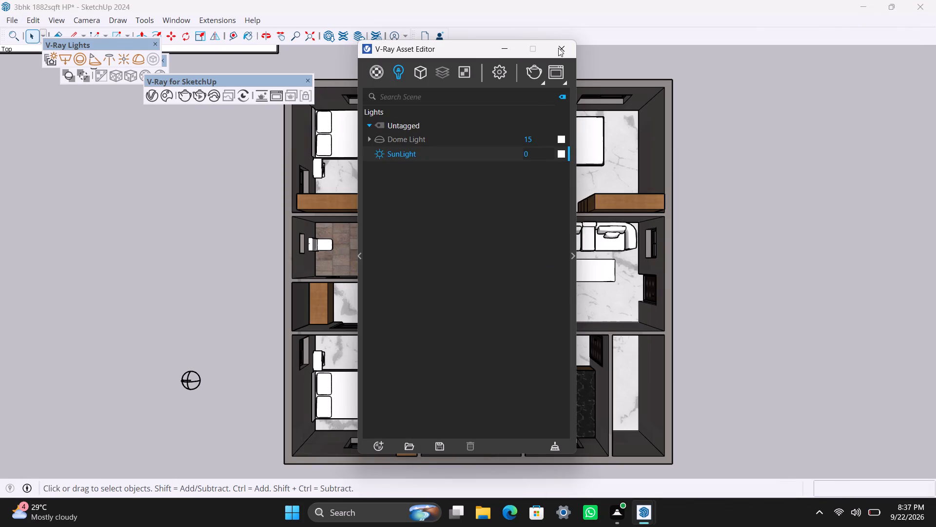
left_click(503, 43)
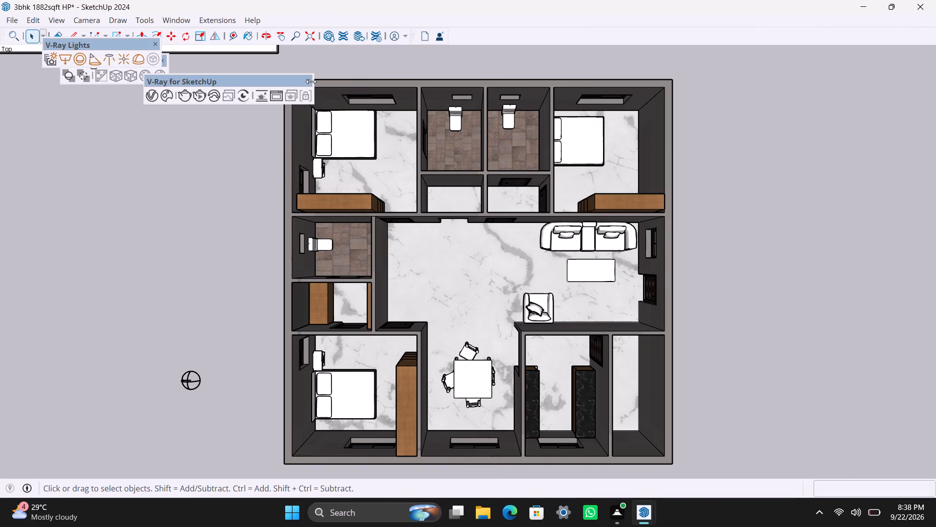
Review the V-Ray render settings, including the render parameters and the Environment section, and minimize the Asset Editor.
left_click(152, 98)
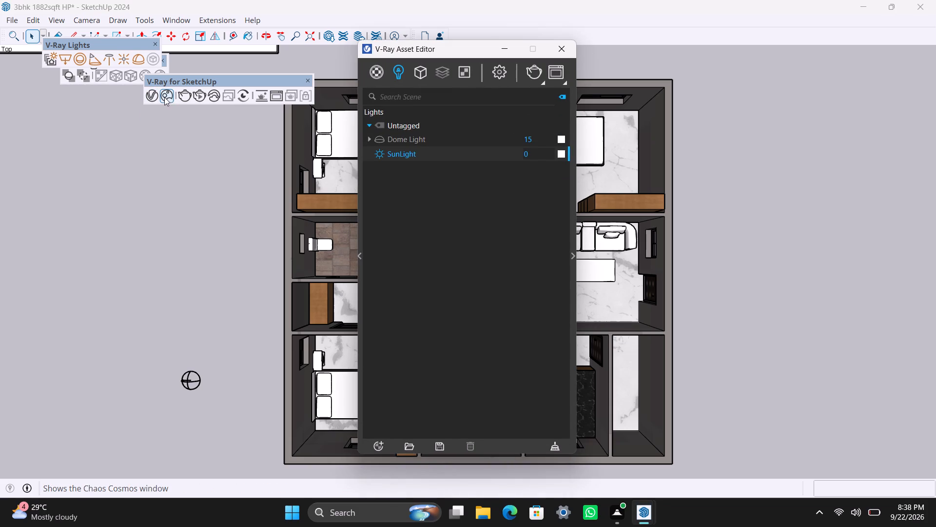
left_click(497, 78)
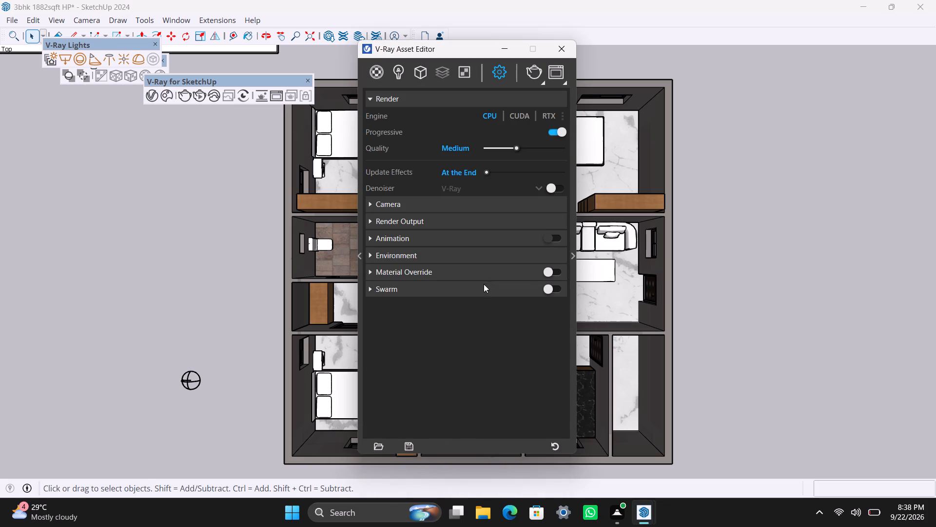
left_click(571, 253)
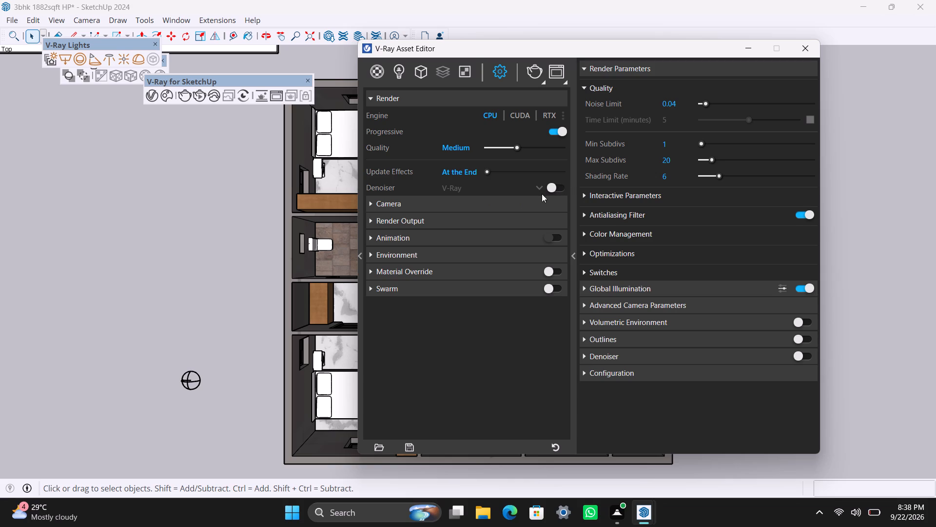
left_click(371, 256)
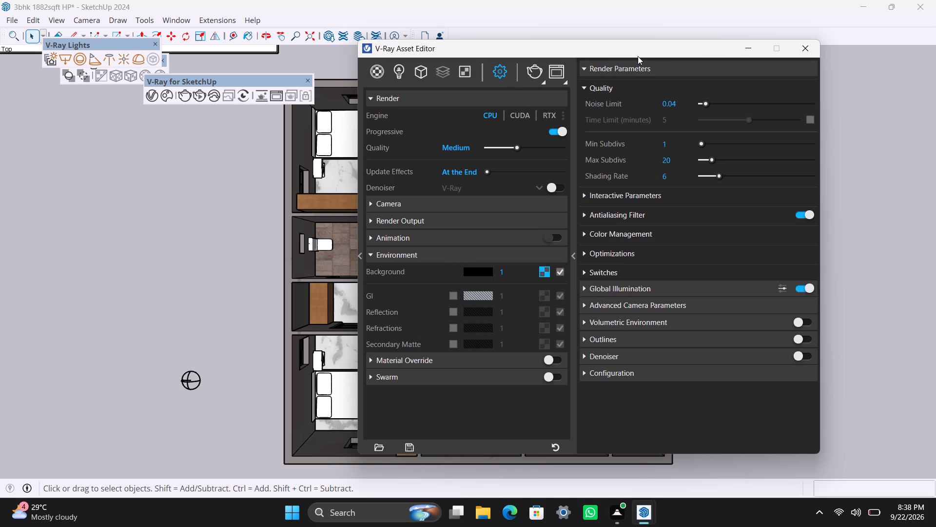
left_click(748, 50)
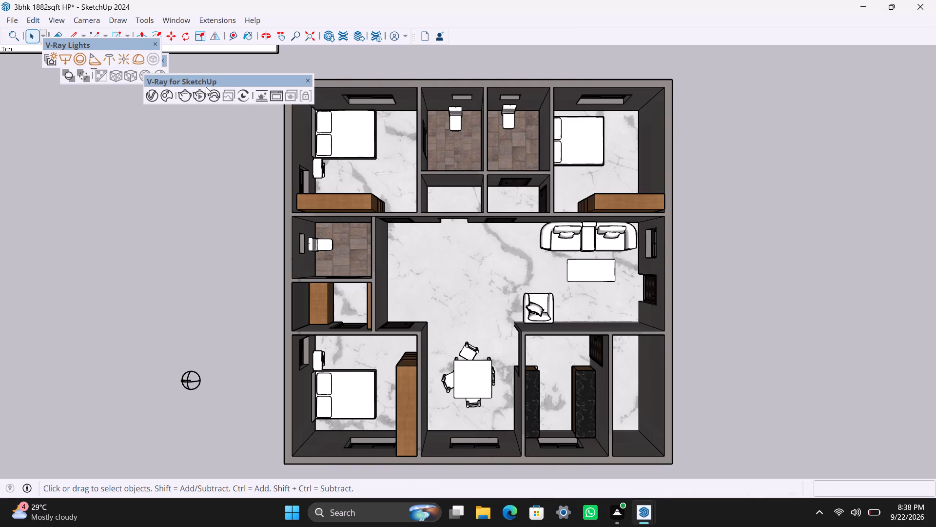
Set the SunLight intensity to 0.5 in the V-Ray Asset Editor.
left_click(156, 98)
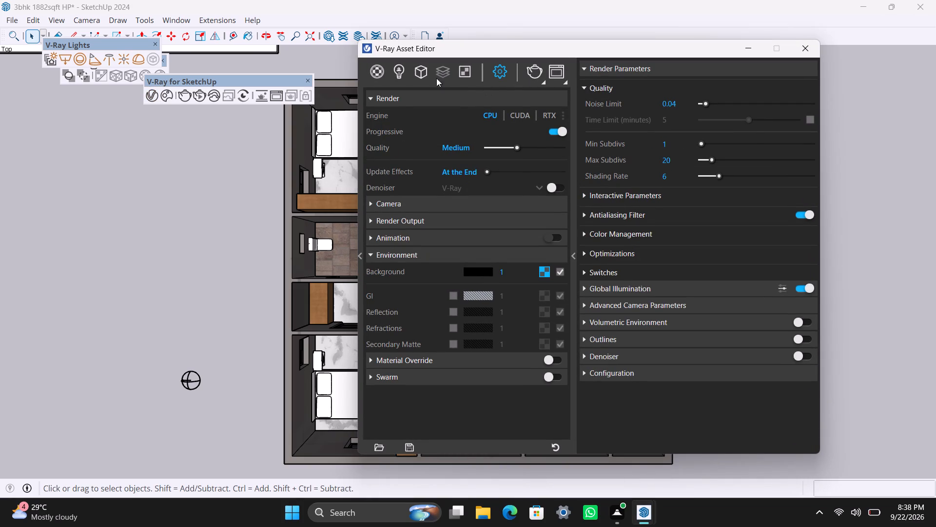
left_click(400, 70)
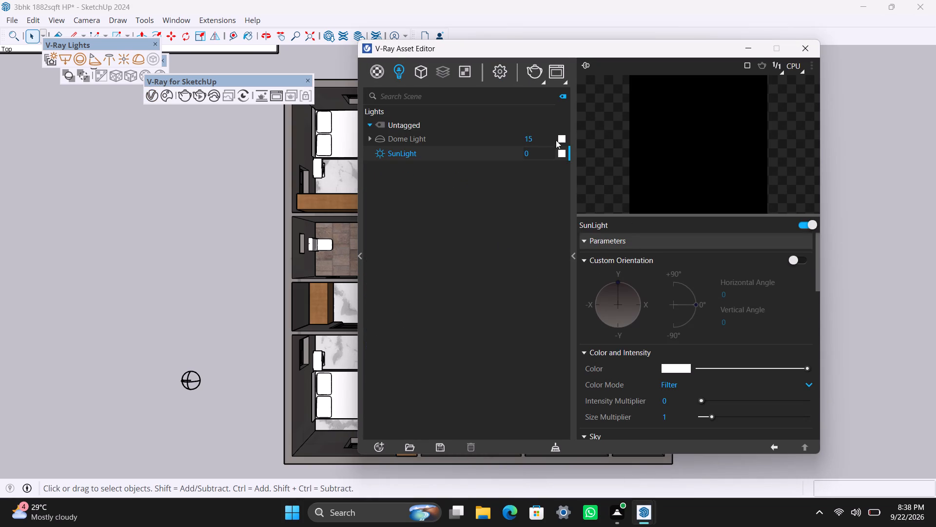
left_click(560, 137)
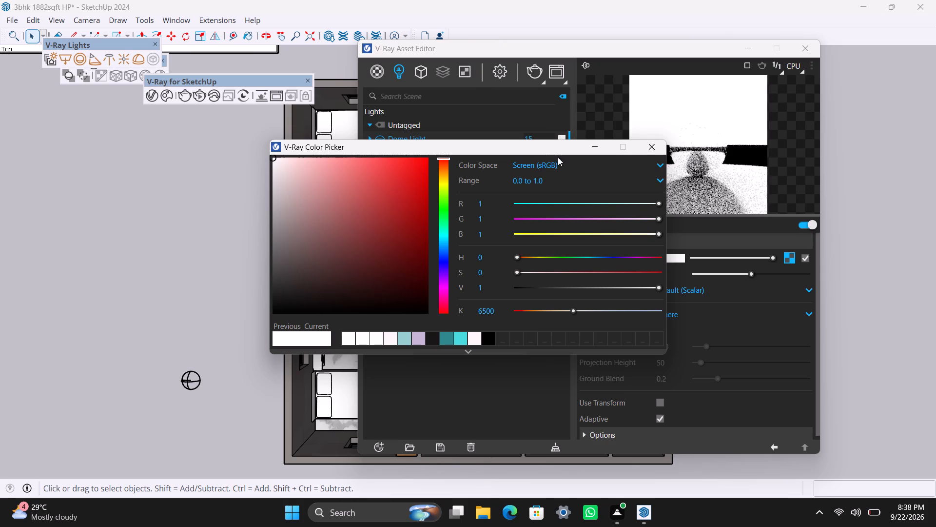
left_click(526, 115)
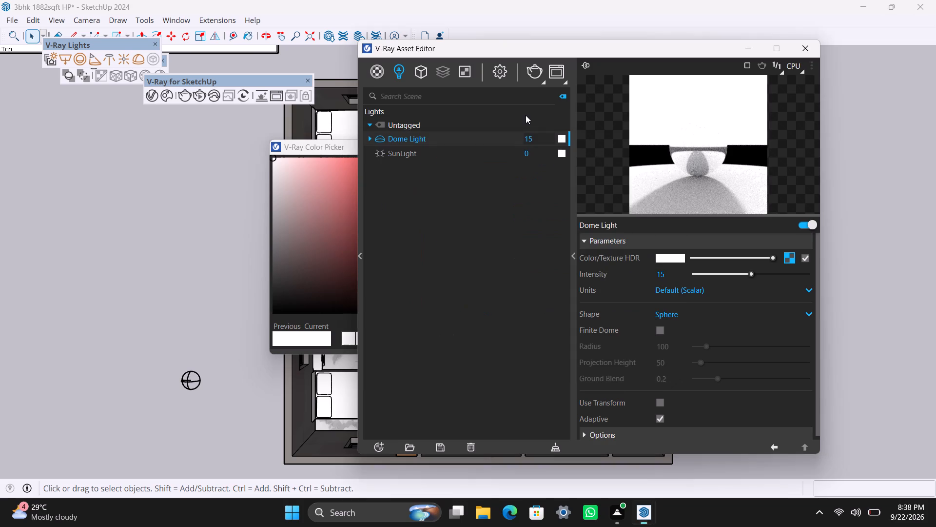
left_click(791, 254)
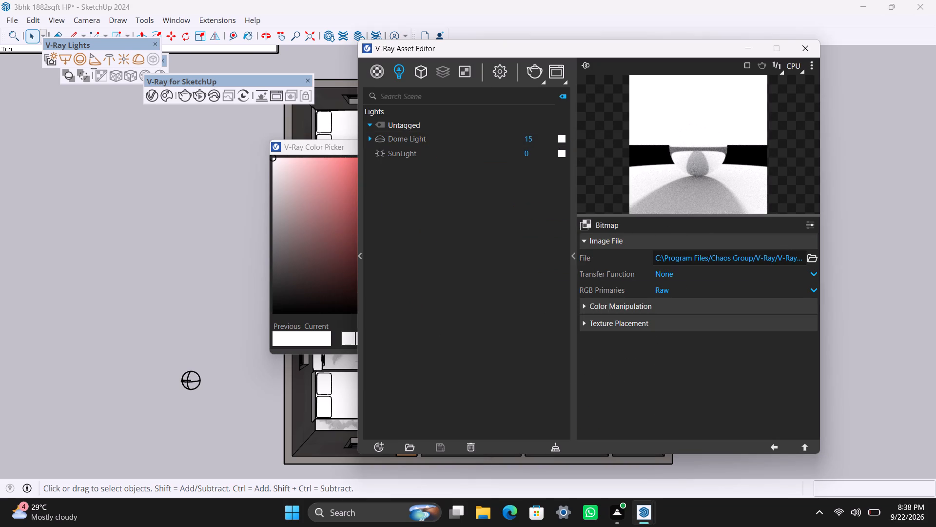
left_click(540, 150)
left_click_drag(540, 150, 505, 156)
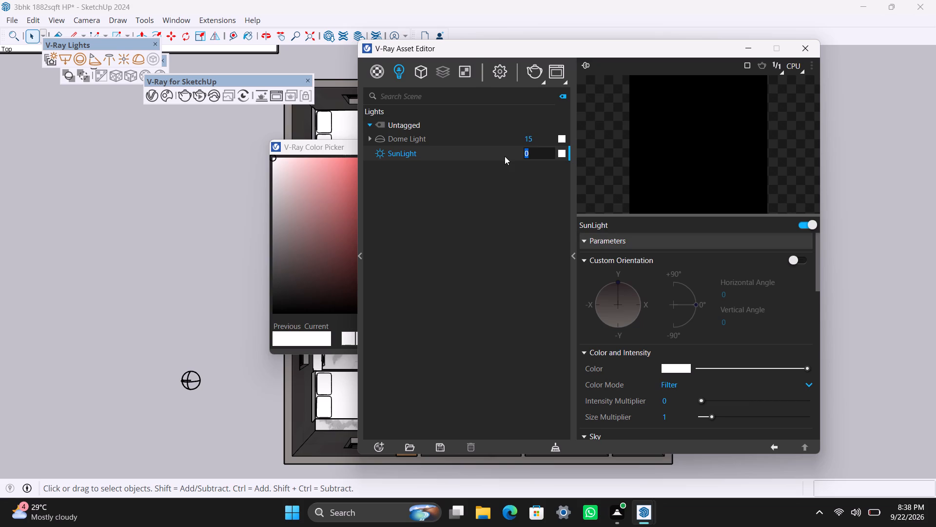
type("0.5")
left_click(429, 197)
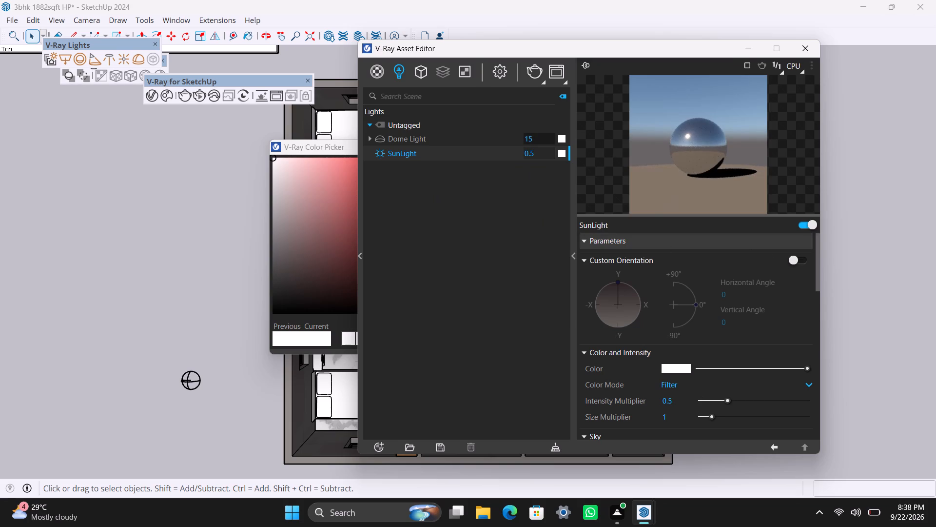
Replace the Dome Light's HDR texture with church_stairway_2k.exr from the Materials folder.
left_click(561, 140)
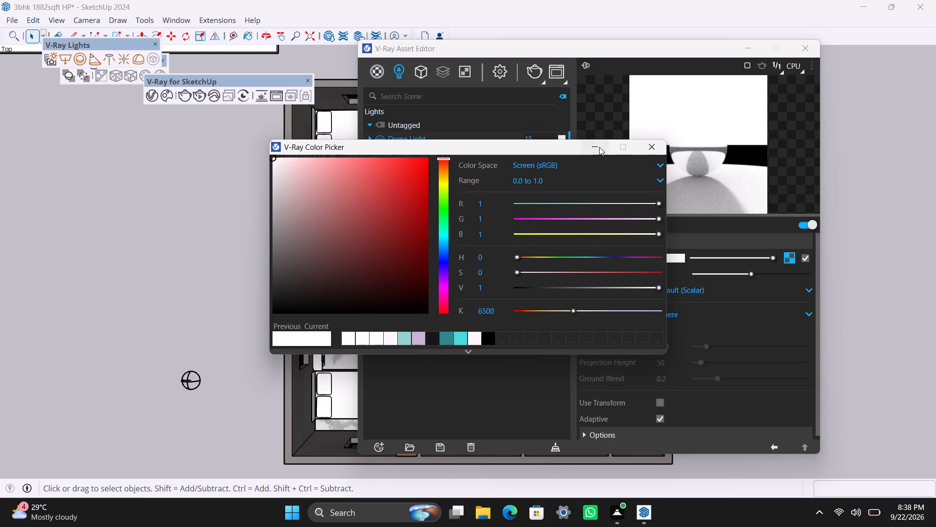
left_click(599, 147)
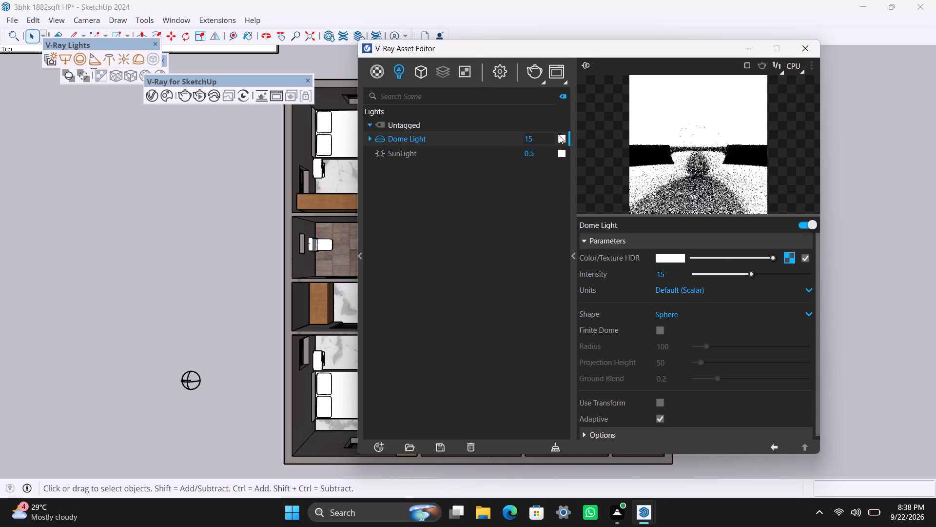
left_click(786, 257)
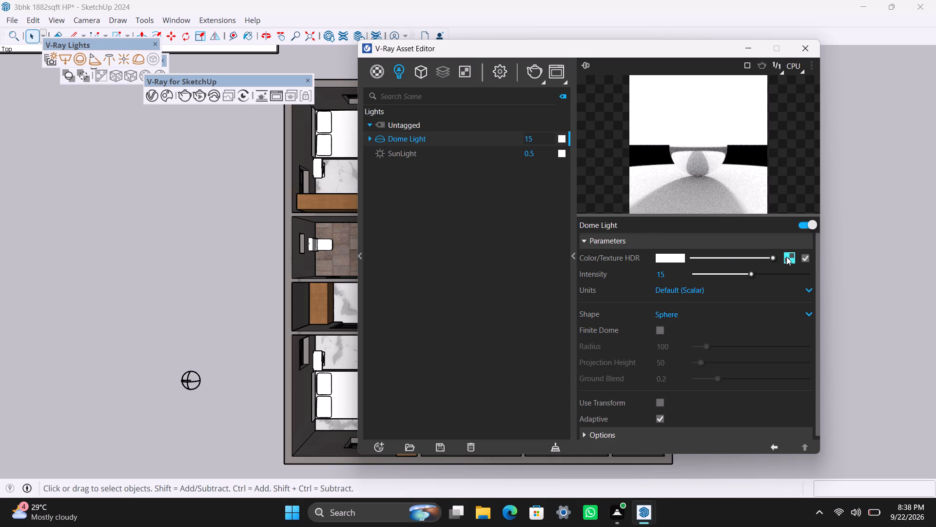
left_click(812, 259)
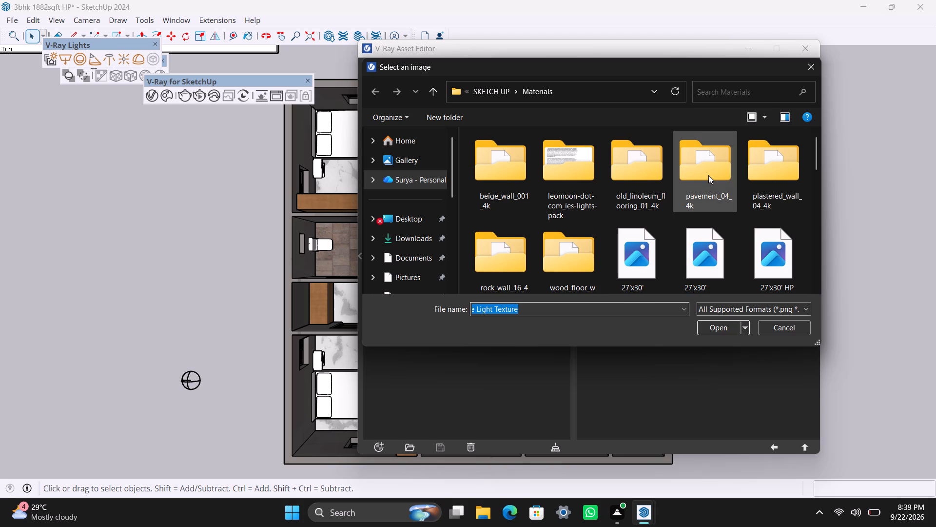
scroll(695, 255, "down", 2)
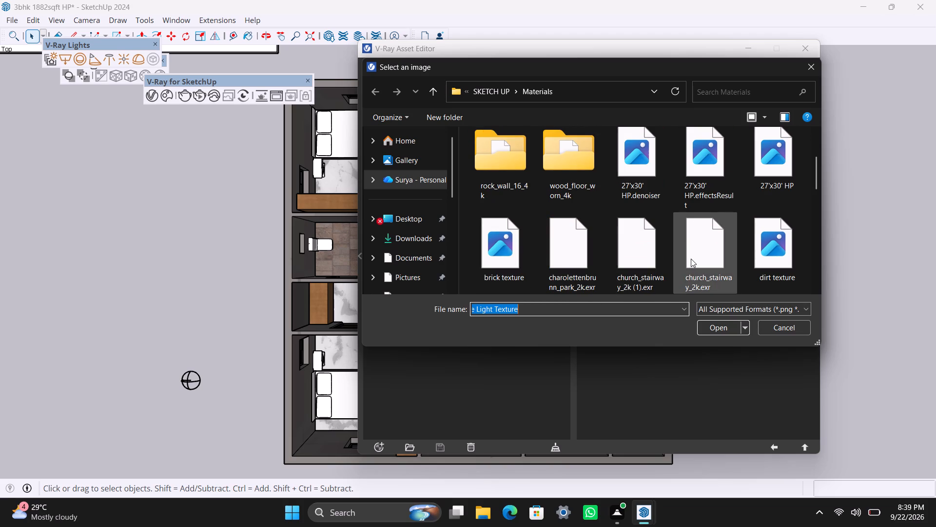
scroll(691, 259, "down", 1)
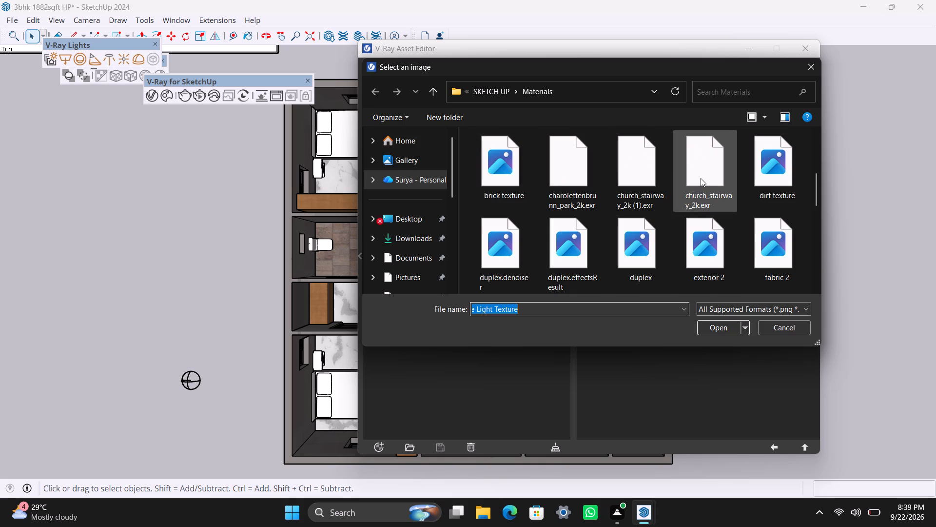
left_click(701, 178)
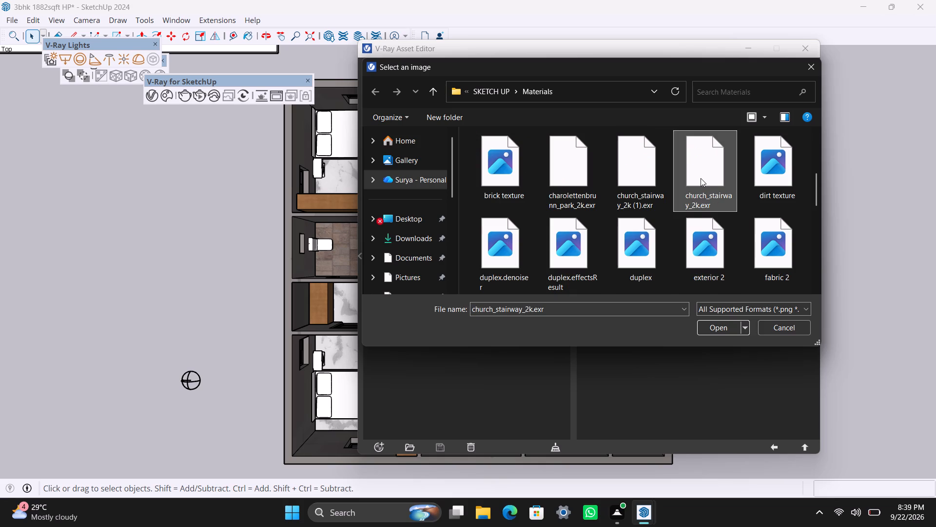
left_click(723, 327)
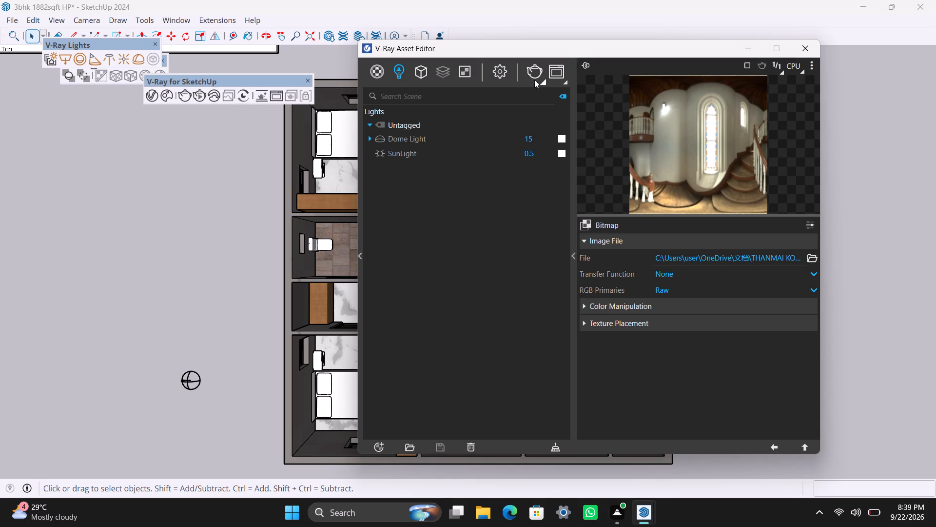
Render the top view with V-Ray to check the lighting and try to save while it renders.
left_click(196, 96)
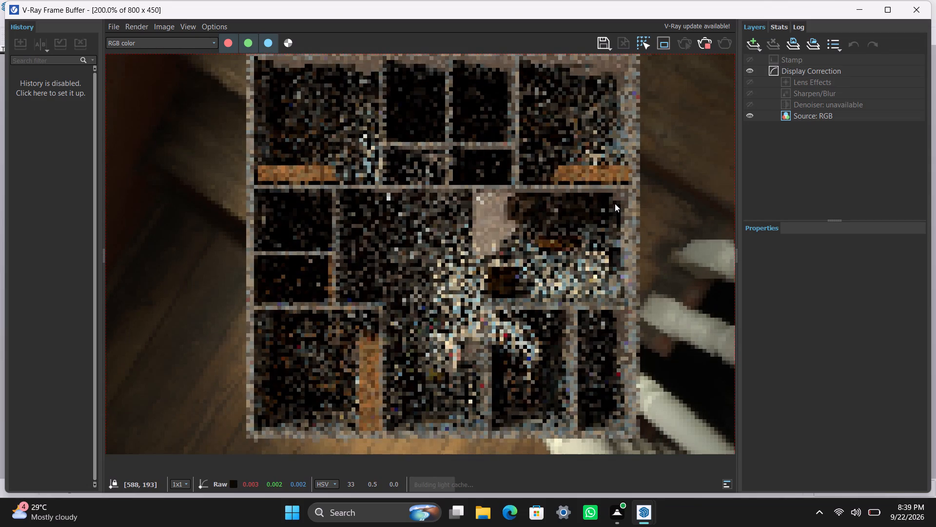
key("ctrl+s")
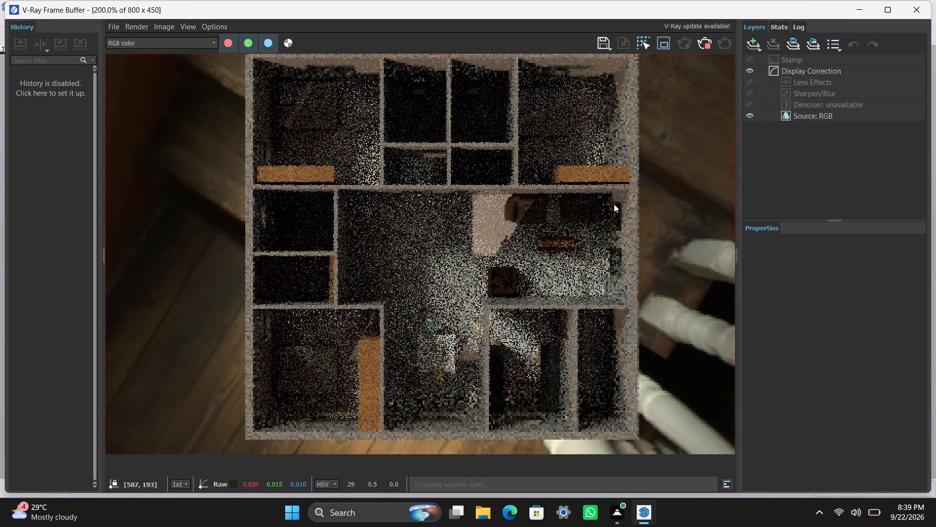
key("ctrl+s")
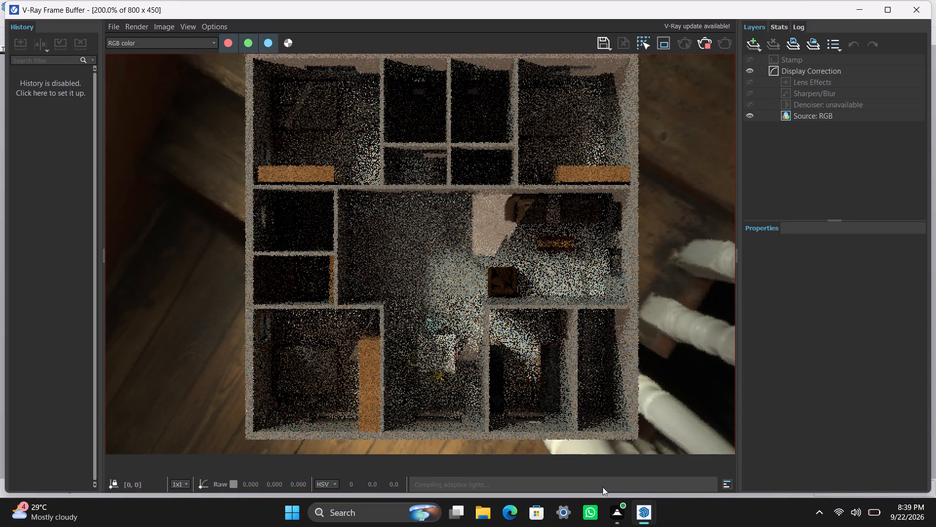
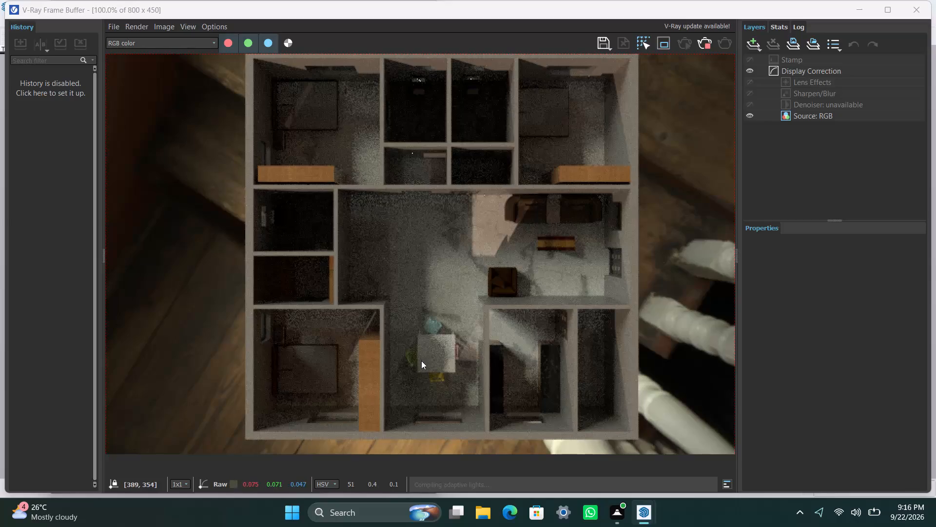
Stop the running top-view render, minimize the frame buffer and close the V-Ray Color Picker.
scroll(421, 361, "up", 1)
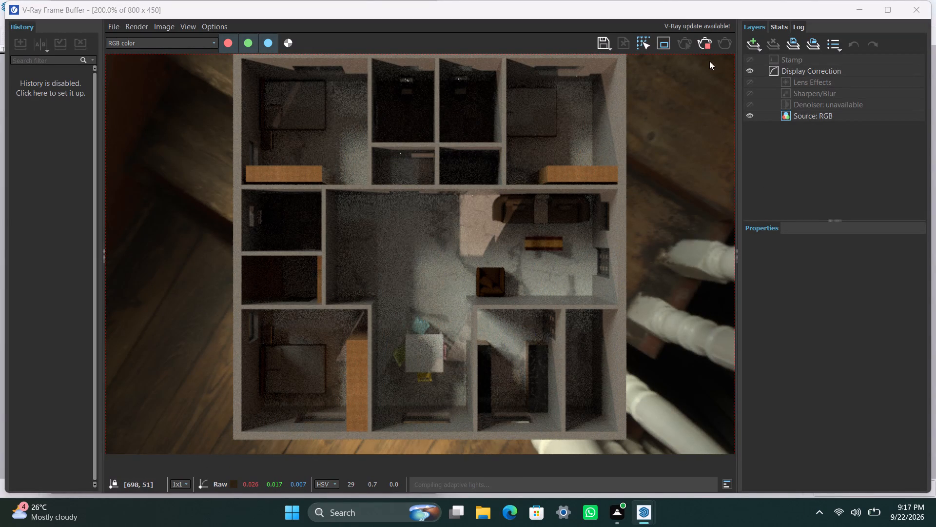
left_click(705, 46)
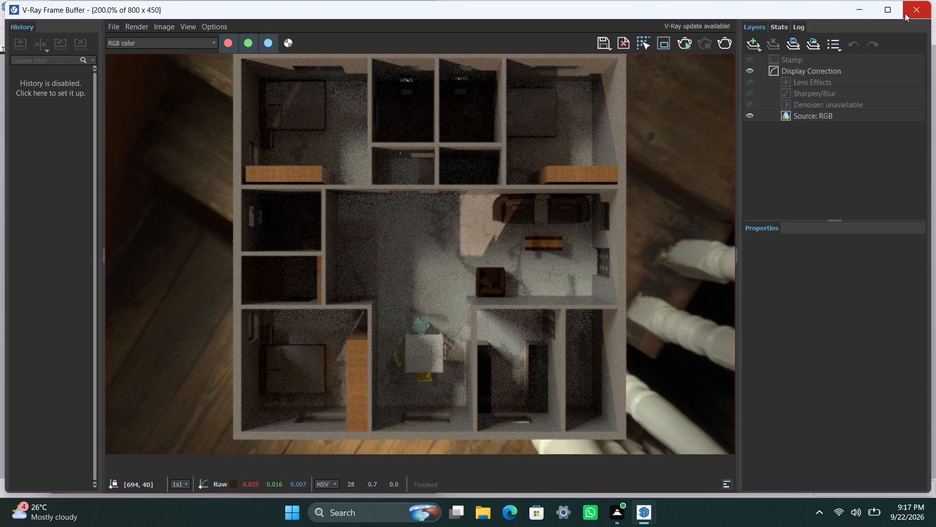
left_click(868, 11)
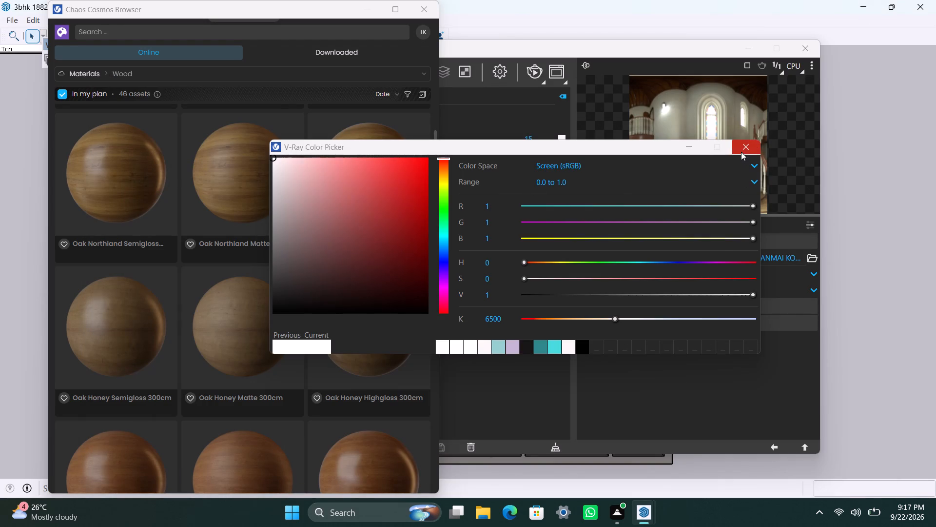
left_click(741, 152)
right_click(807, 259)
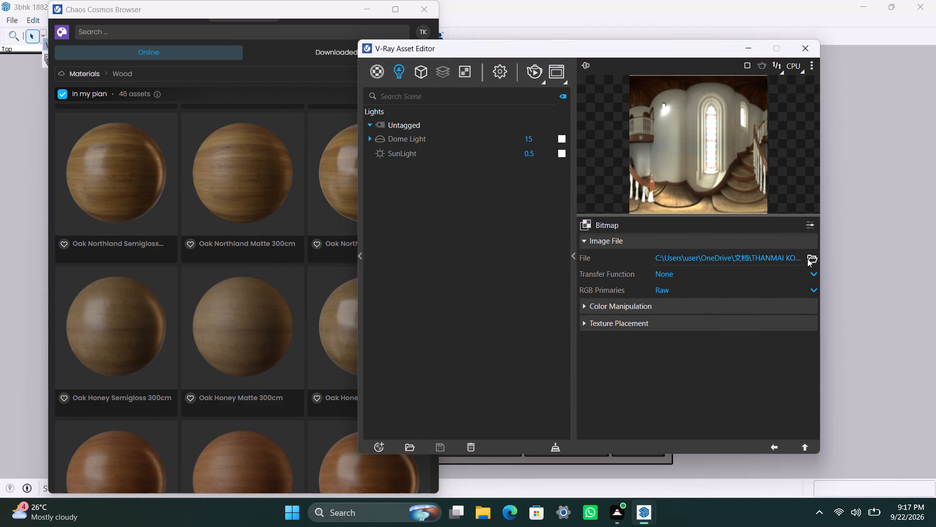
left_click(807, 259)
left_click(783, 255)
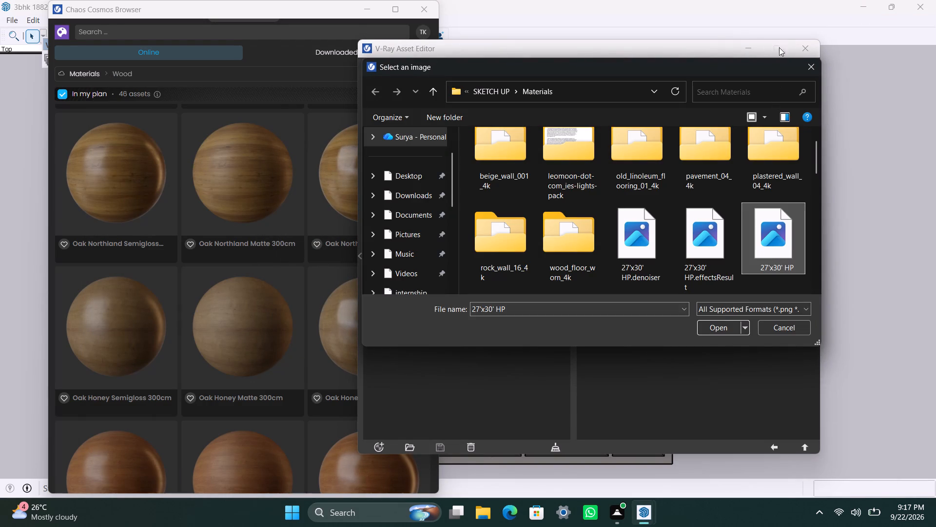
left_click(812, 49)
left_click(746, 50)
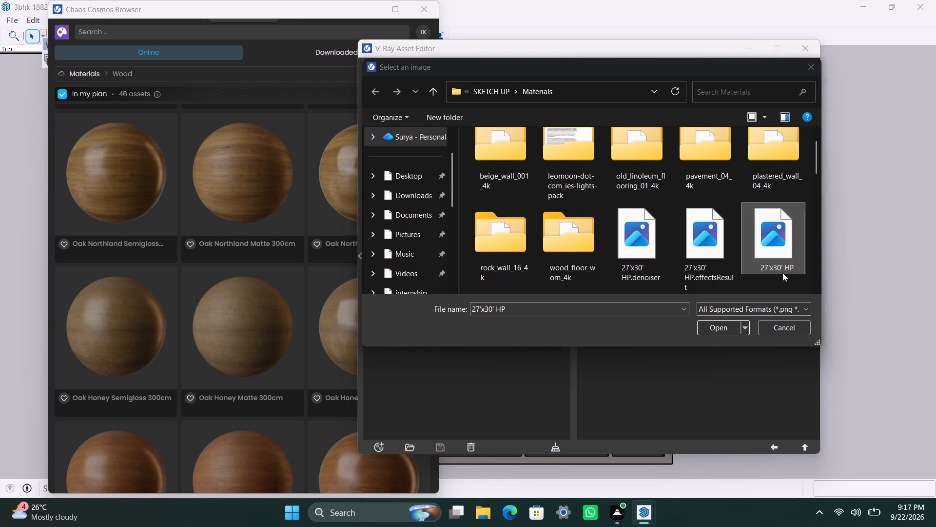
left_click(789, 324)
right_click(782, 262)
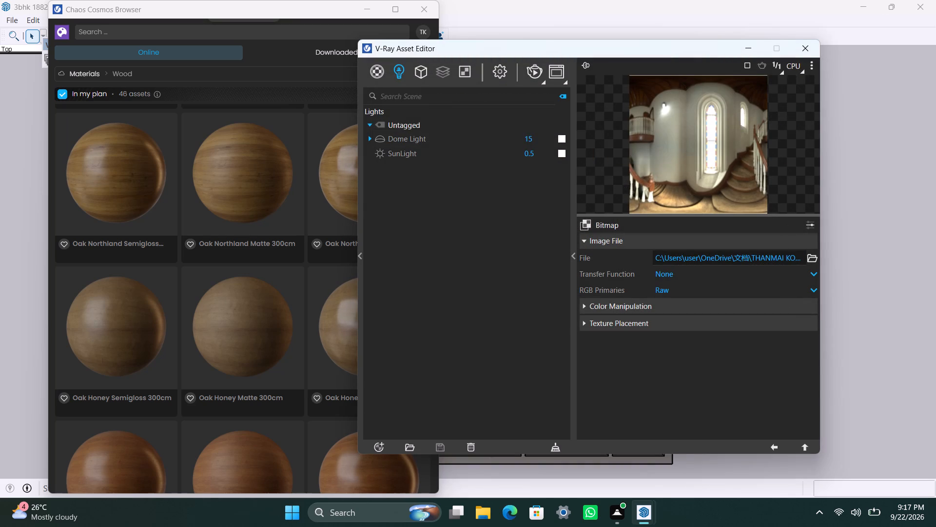
Replace the Dome Light's bitmap with the dirt texture image from the Materials folder.
right_click(811, 256)
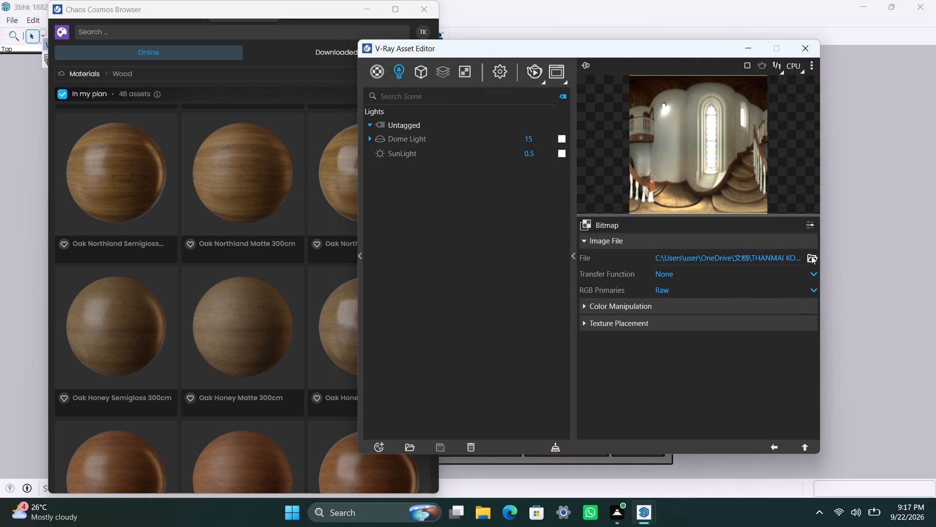
right_click(811, 262)
left_click(811, 258)
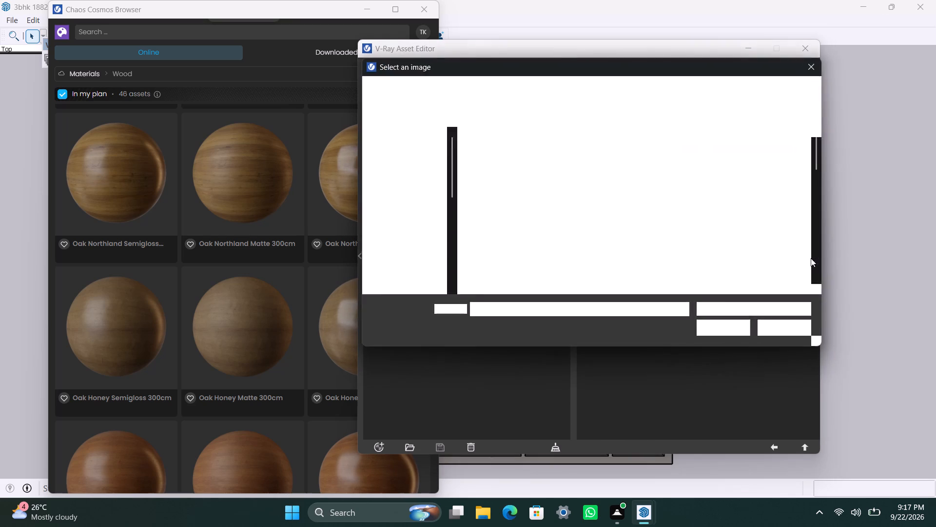
scroll(697, 229, "down", 1)
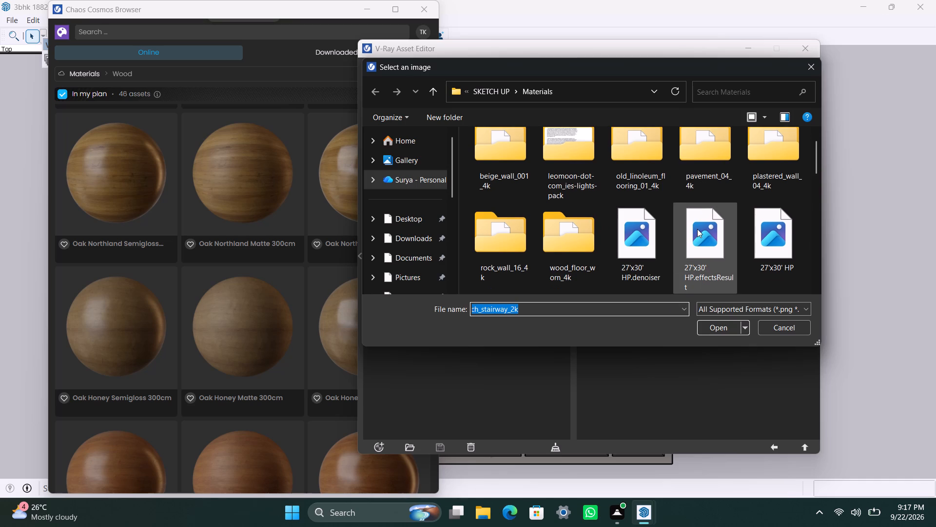
scroll(710, 265, "down", 1)
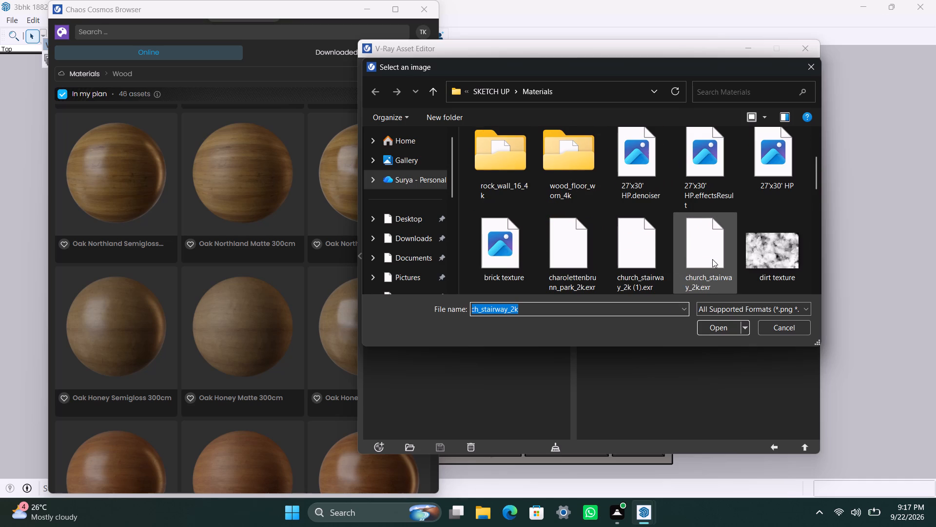
scroll(712, 259, "down", 1)
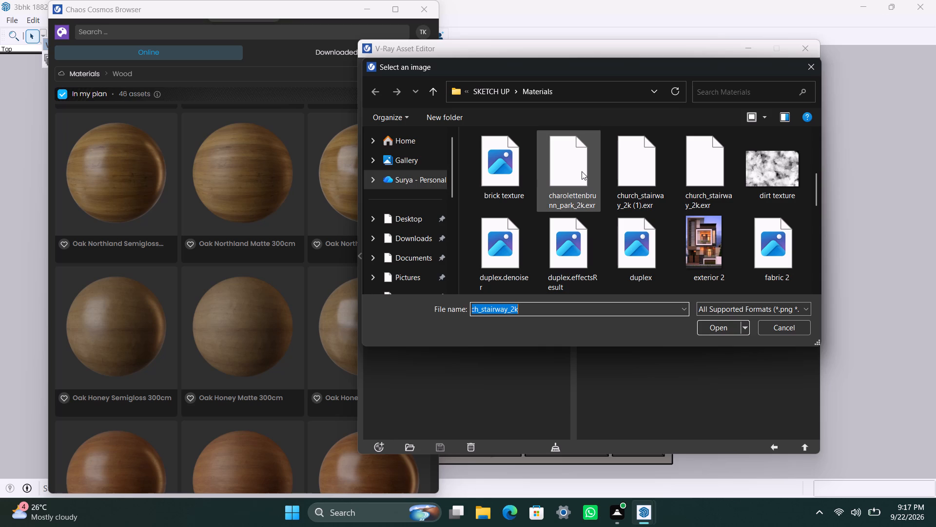
left_click(779, 157)
left_click(730, 329)
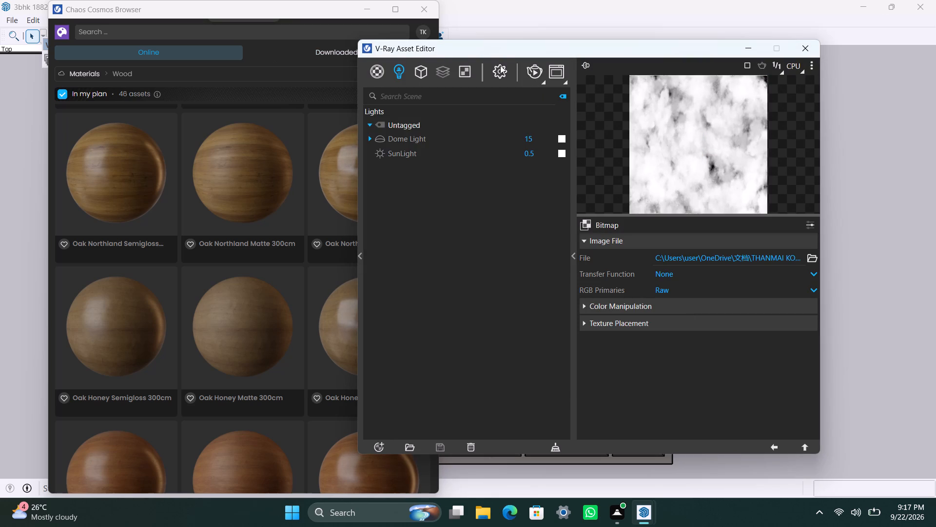
Close the Chaos Cosmos Browser and start a V-Ray render of the top view.
left_click(418, 9)
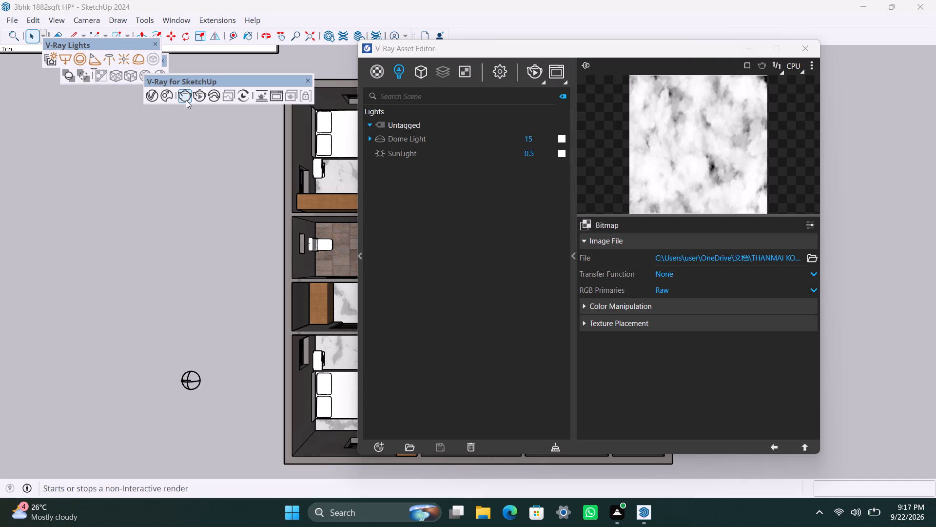
left_click(198, 93)
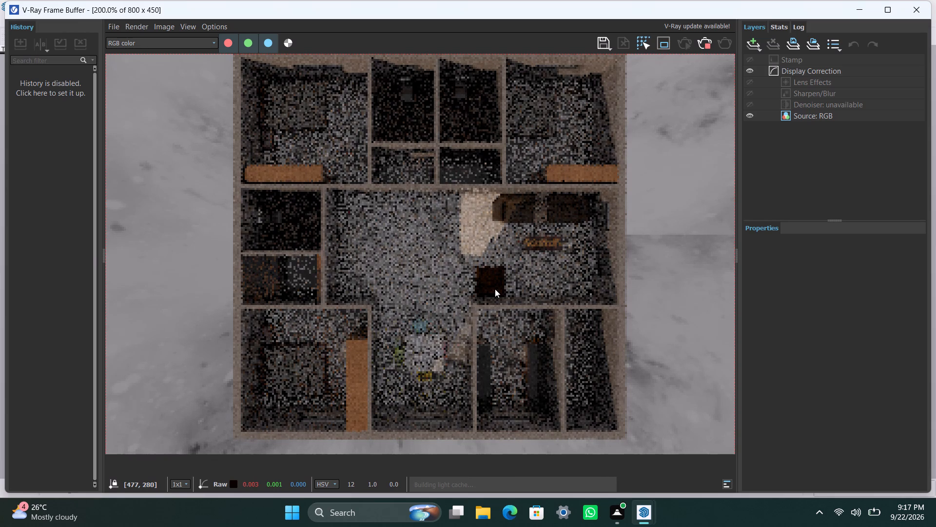
Examine the lighting across the rooms in the developing render, stop the render and minimize the frame buffer.
scroll(489, 294, "down", 2)
scroll(474, 294, "up", 2)
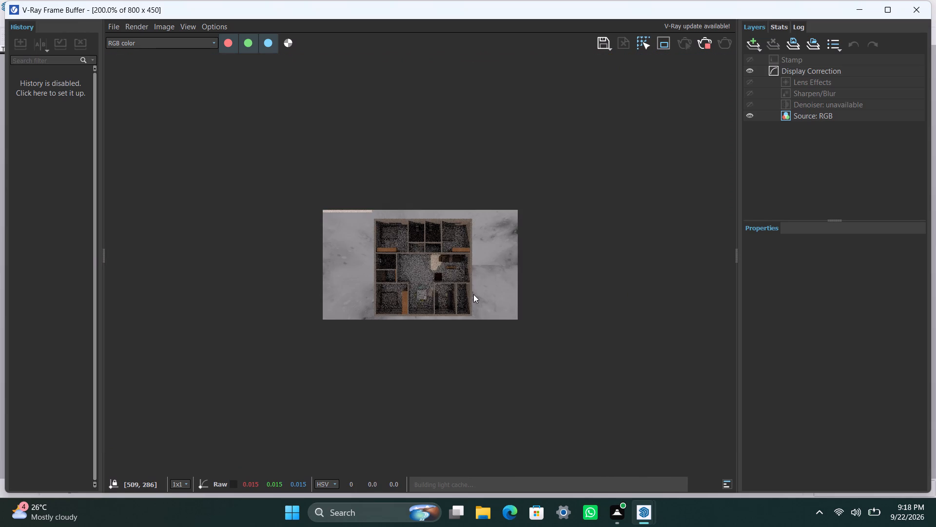
scroll(473, 294, "down", 1)
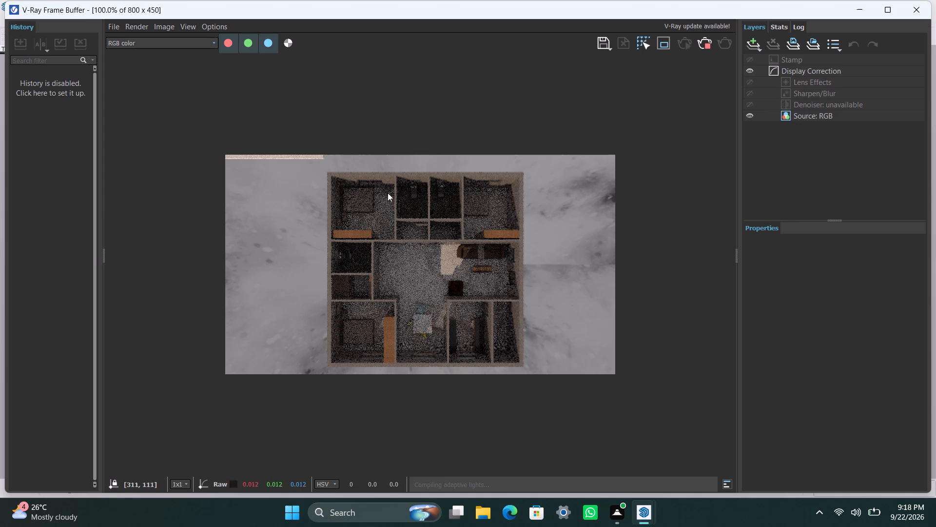
scroll(429, 385, "up", 1)
scroll(422, 349, "down", 1)
scroll(422, 349, "up", 1)
scroll(422, 349, "down", 1)
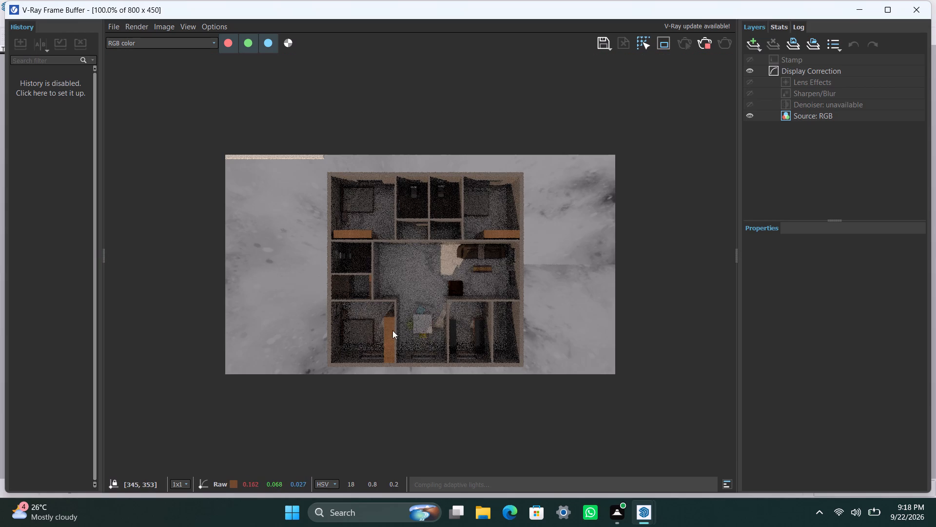
scroll(389, 342, "up", 1)
scroll(389, 342, "down", 1)
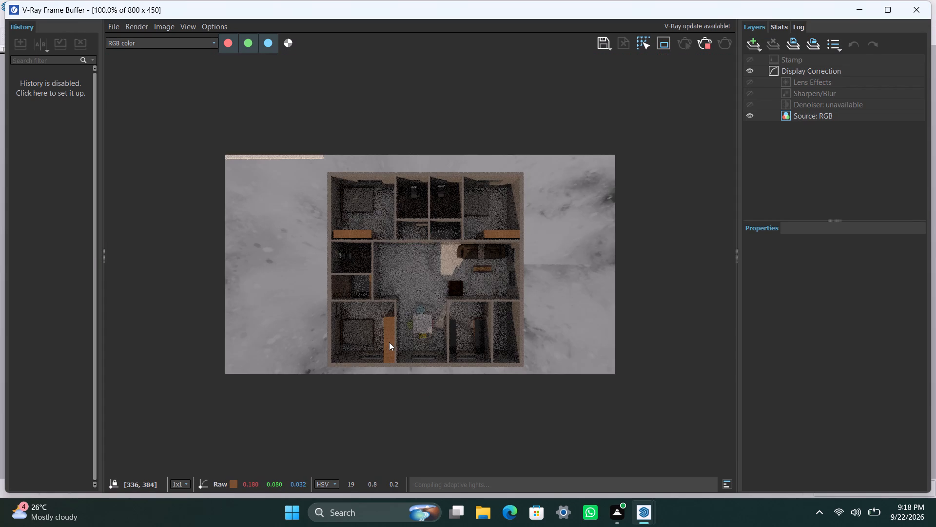
scroll(393, 336, "up", 1)
scroll(394, 336, "down", 1)
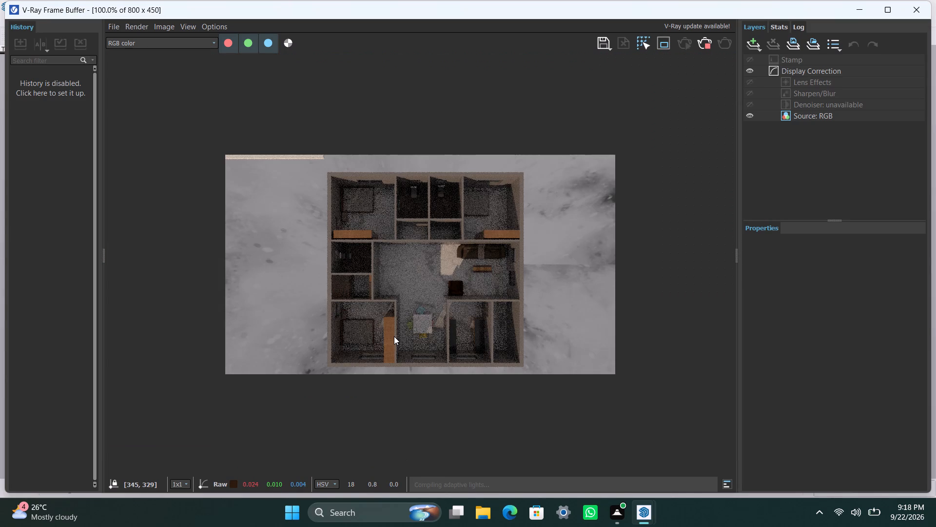
scroll(394, 336, "up", 1)
scroll(394, 336, "down", 1)
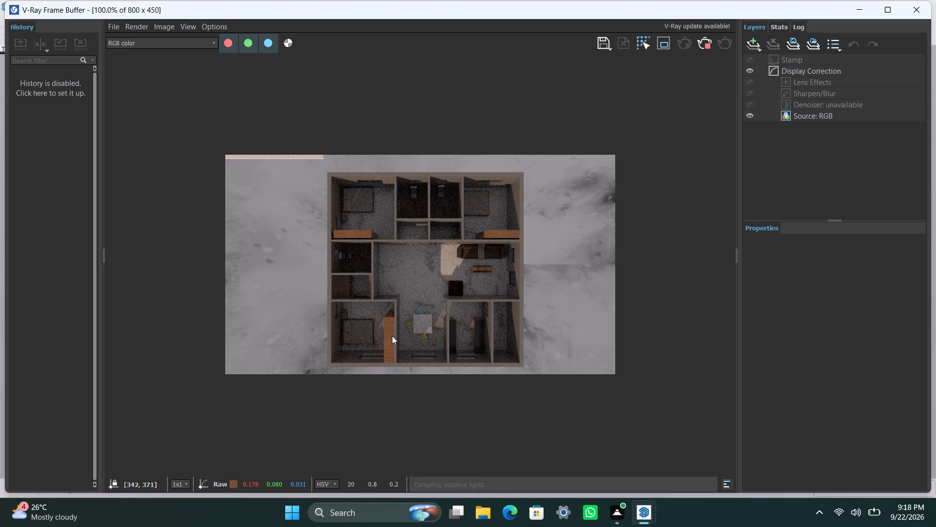
scroll(431, 298, "up", 1)
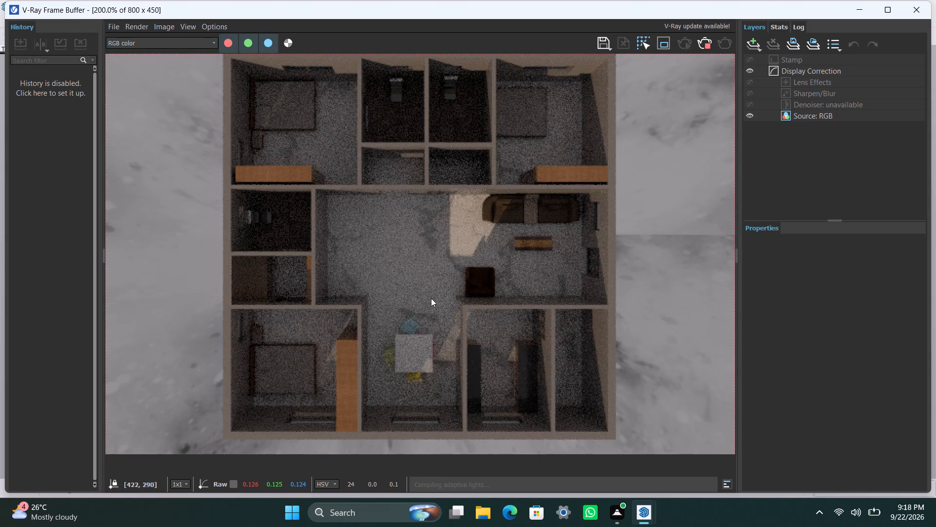
scroll(431, 298, "down", 1)
scroll(431, 298, "up", 1)
scroll(431, 298, "down", 1)
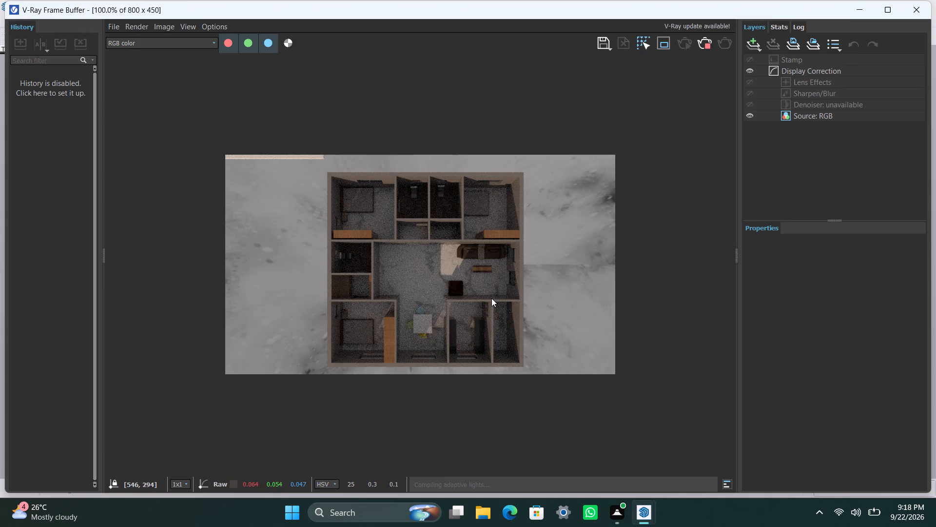
scroll(491, 298, "up", 1)
left_click(706, 42)
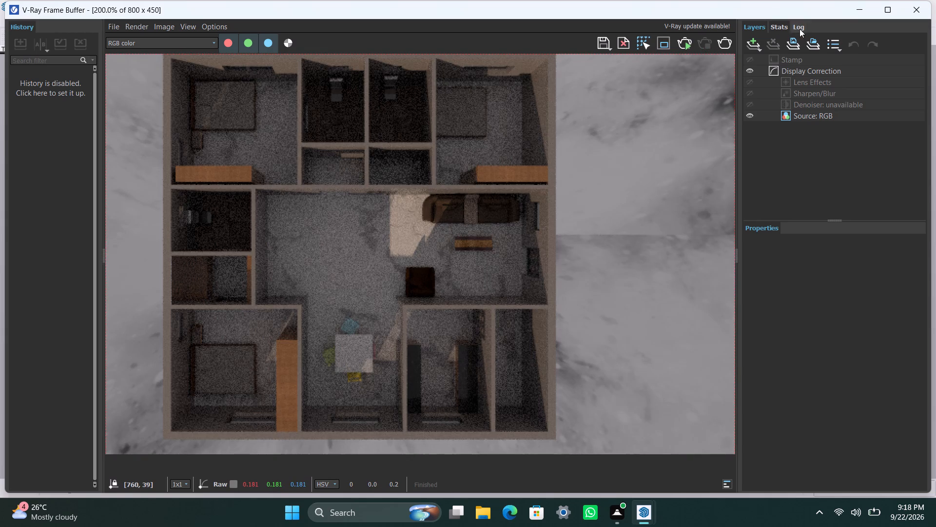
left_click(850, 12)
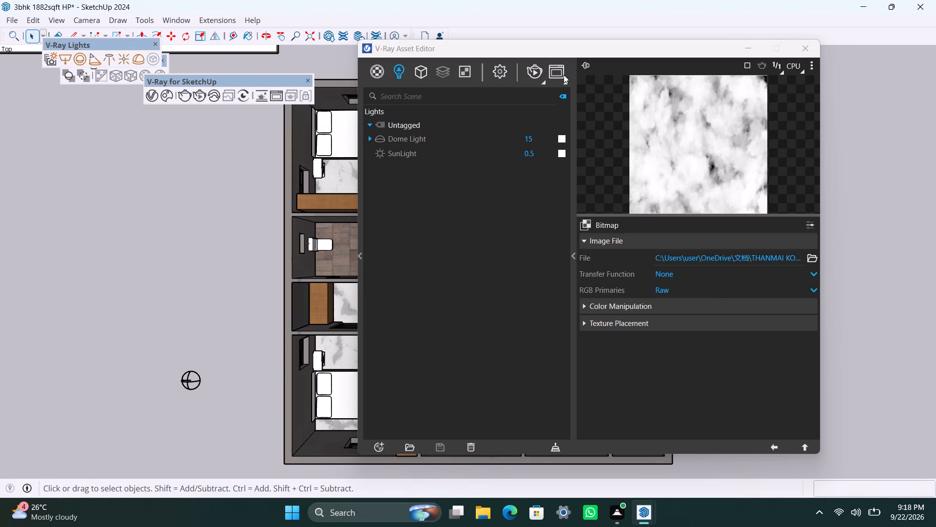
Minimize the Asset Editor and delete the white rectangle with the black outline beyond the house's upper-left corner.
left_click(739, 49)
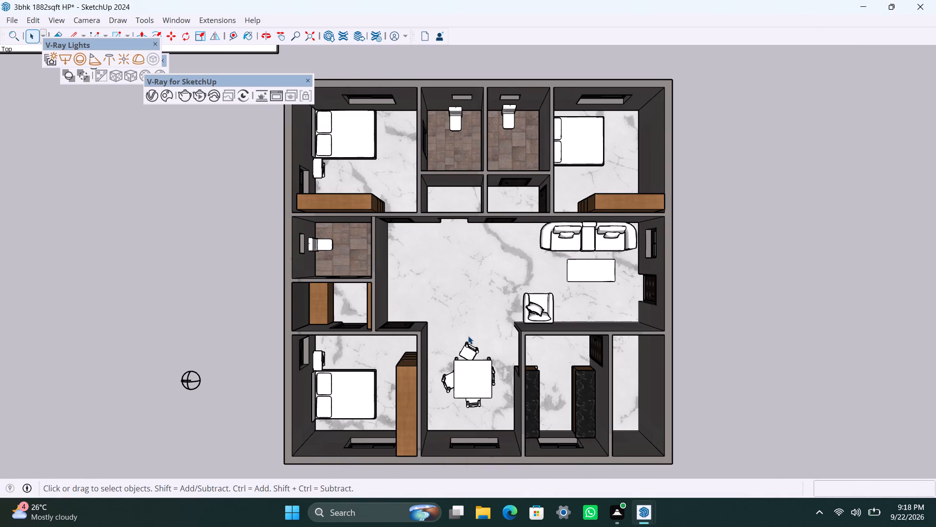
scroll(468, 336, "up", 1)
scroll(468, 336, "down", 1)
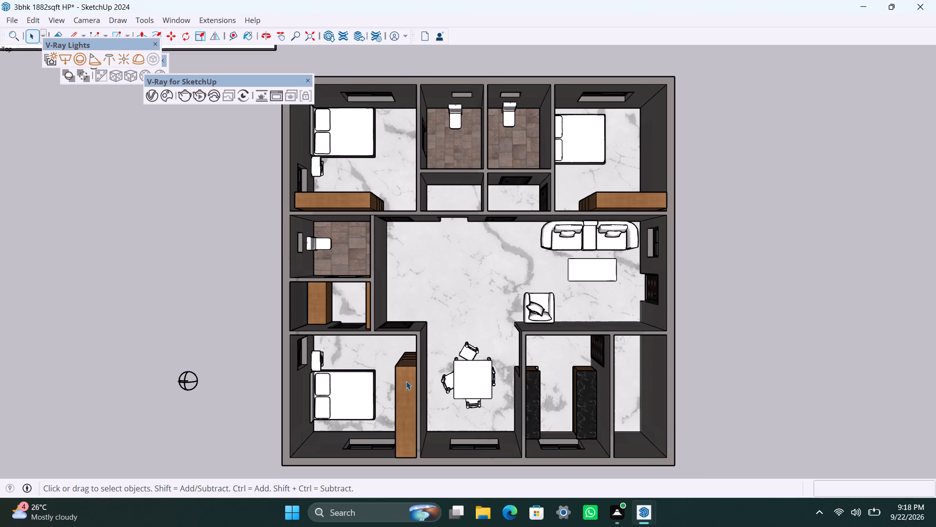
scroll(427, 380, "up", 1)
scroll(427, 380, "down", 1)
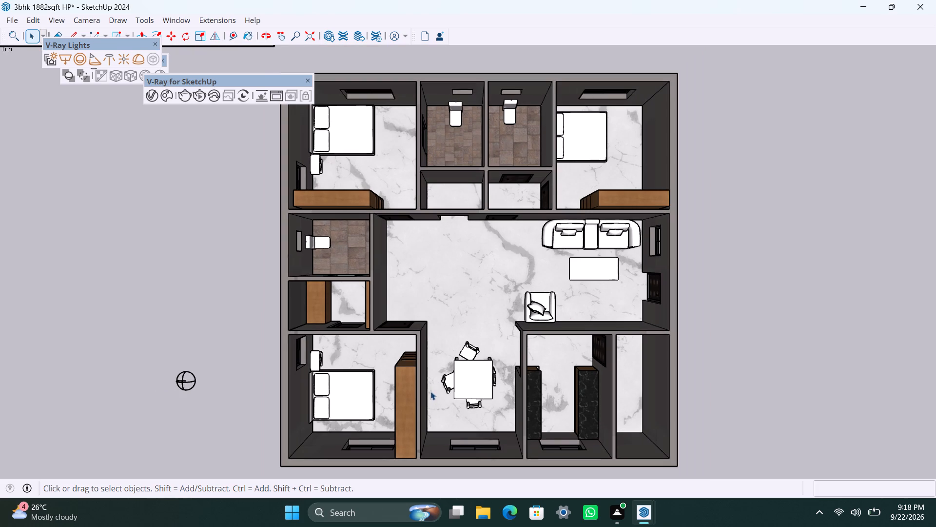
scroll(134, 202, "down", 2)
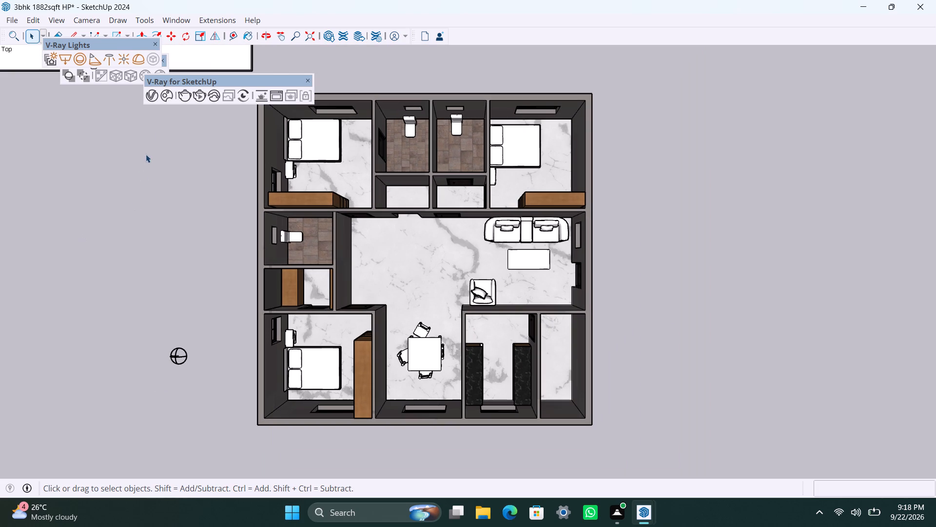
left_click(208, 61)
key("Delete")
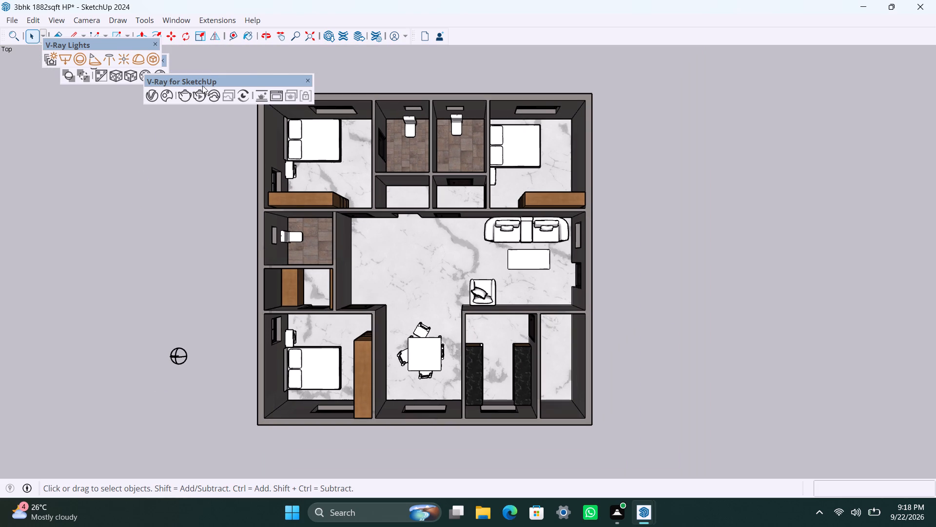
Run an interactive V-Ray render of the top view, examine the room lighting, stop it and minimize the frame buffer.
scroll(260, 281, "up", 2)
scroll(278, 296, "down", 1)
scroll(279, 299, "up", 1)
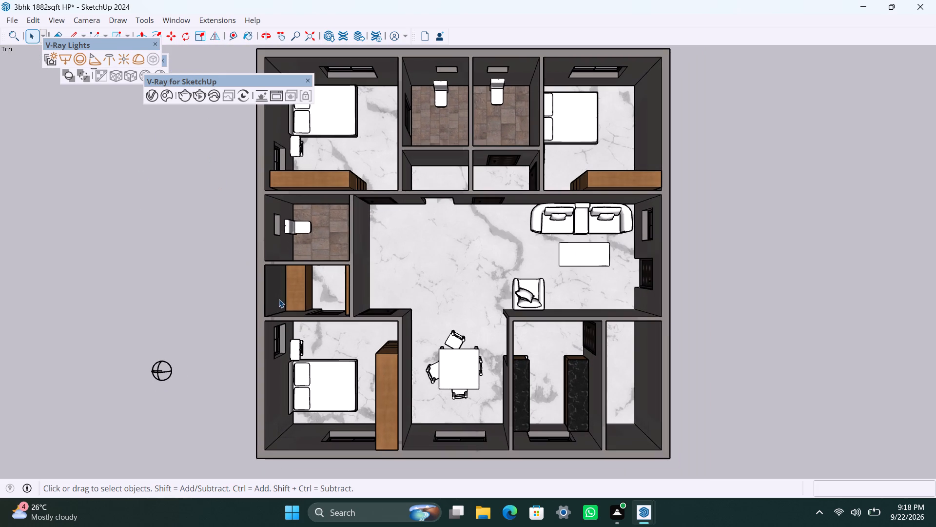
left_click(171, 375)
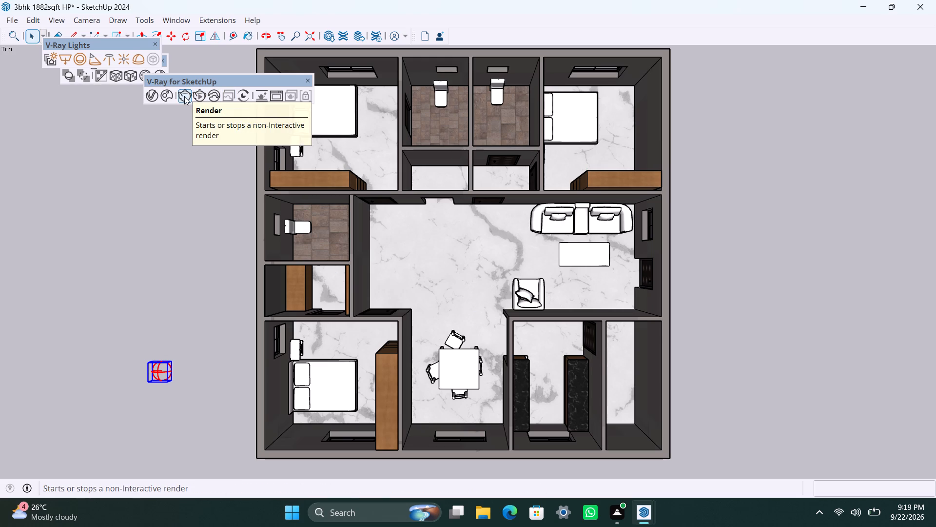
left_click(198, 95)
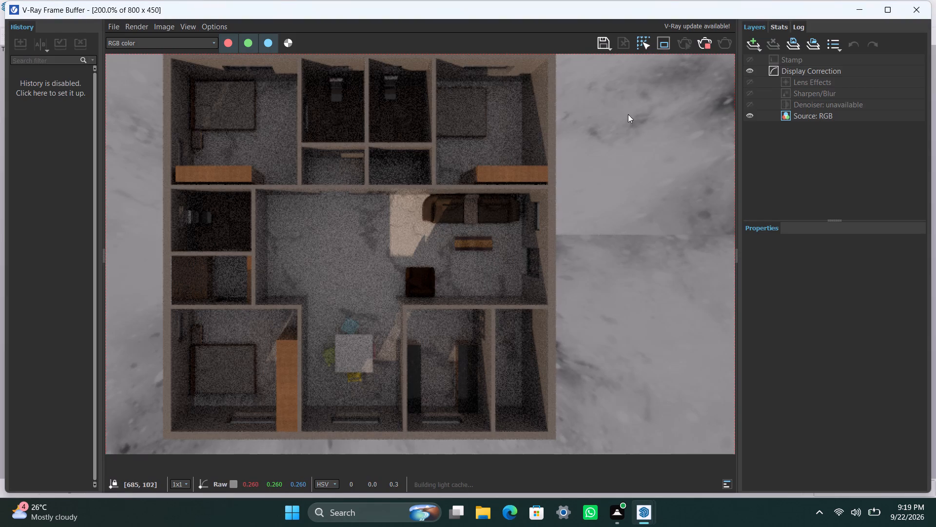
scroll(404, 247, "up", 1)
scroll(404, 247, "down", 1)
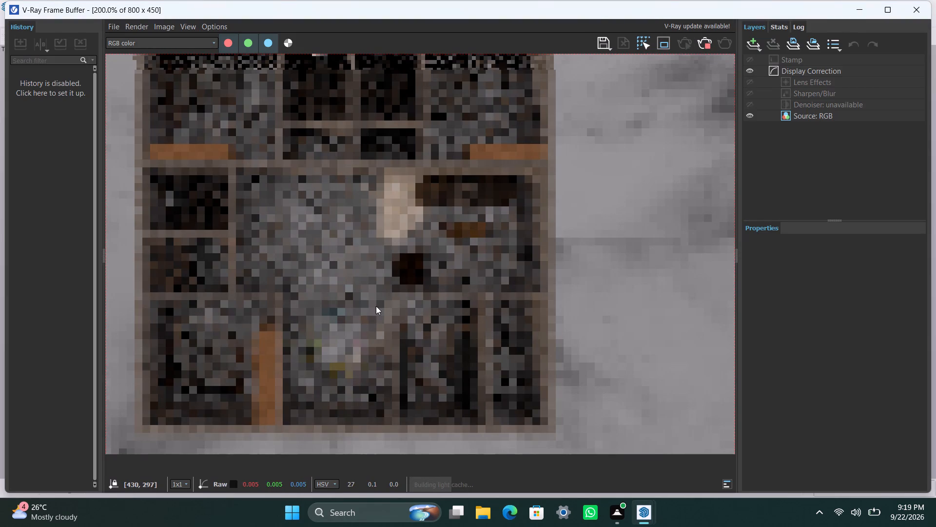
scroll(375, 309, "down", 1)
scroll(377, 306, "up", 1)
scroll(379, 306, "down", 1)
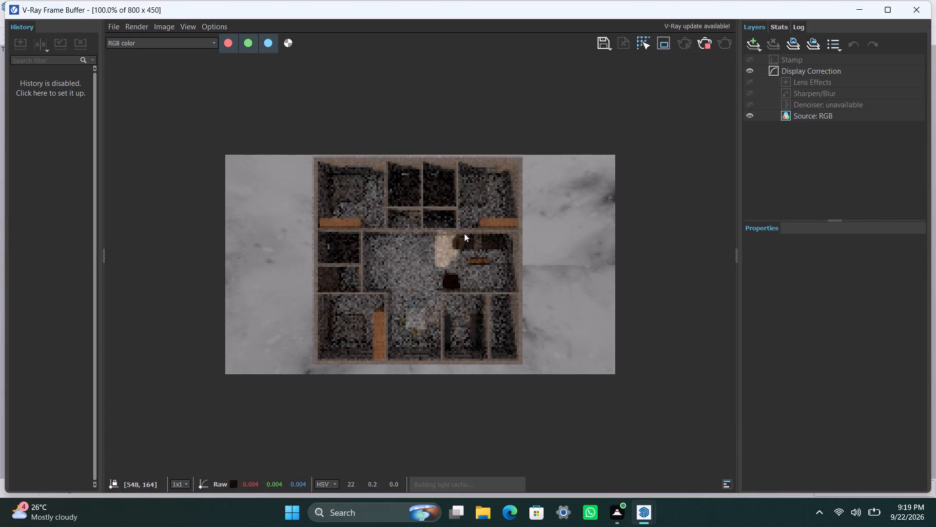
left_click(705, 45)
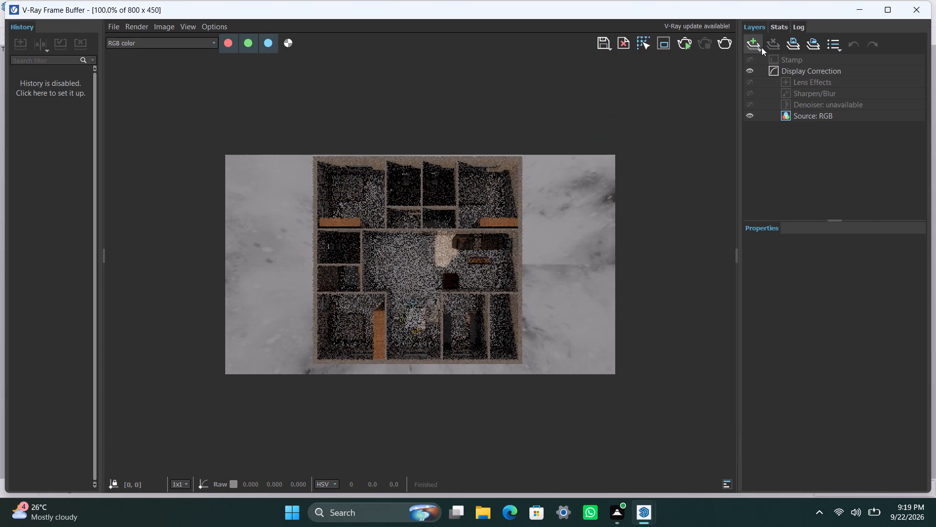
left_click(854, 18)
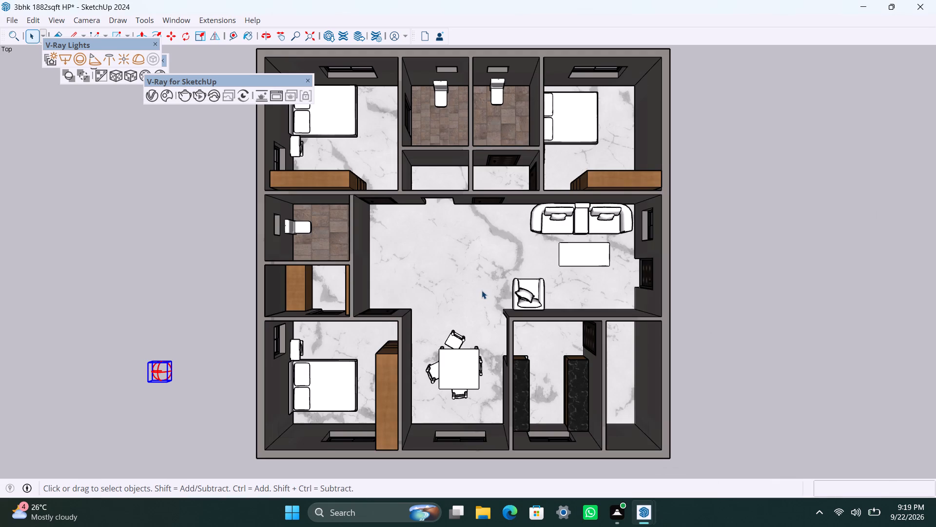
Delete the dome light object lying outside the house beside the lower-left bedroom.
scroll(482, 290, "down", 1)
scroll(496, 271, "up", 1)
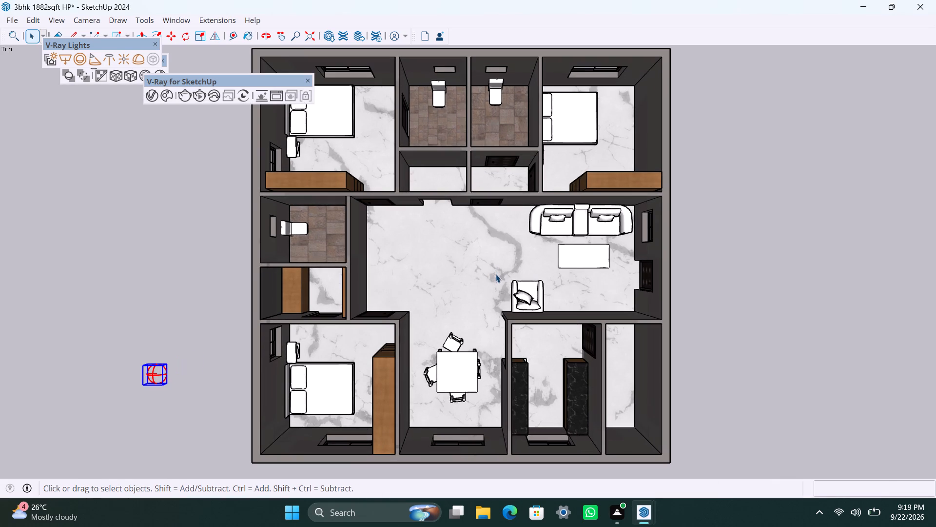
scroll(496, 274, "down", 1)
scroll(203, 394, "up", 1)
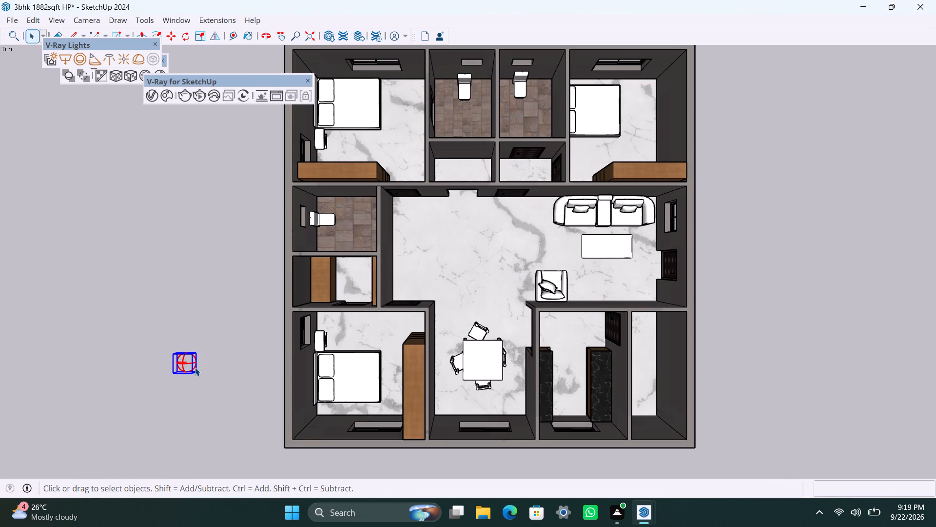
scroll(195, 368, "down", 1)
left_click(193, 367)
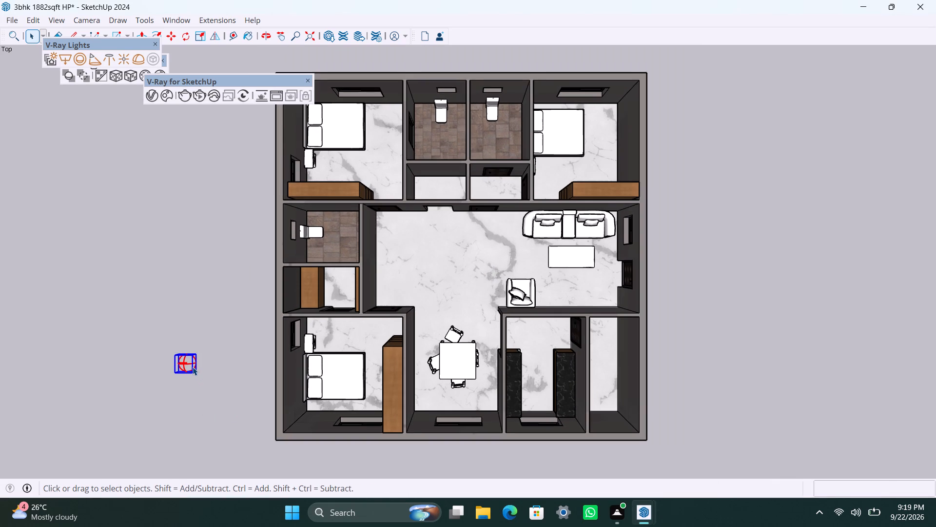
scroll(191, 370, "up", 3)
scroll(191, 370, "down", 3)
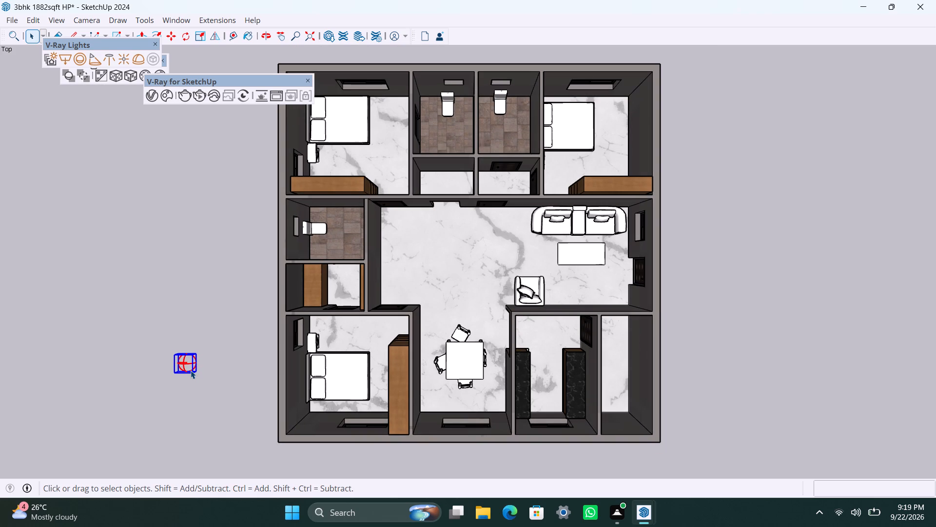
key("BackSpace")
key("Delete")
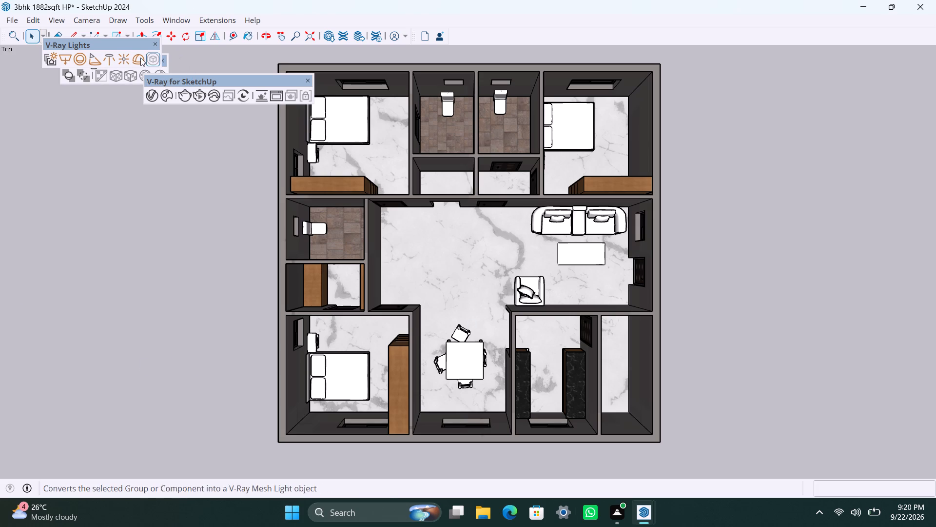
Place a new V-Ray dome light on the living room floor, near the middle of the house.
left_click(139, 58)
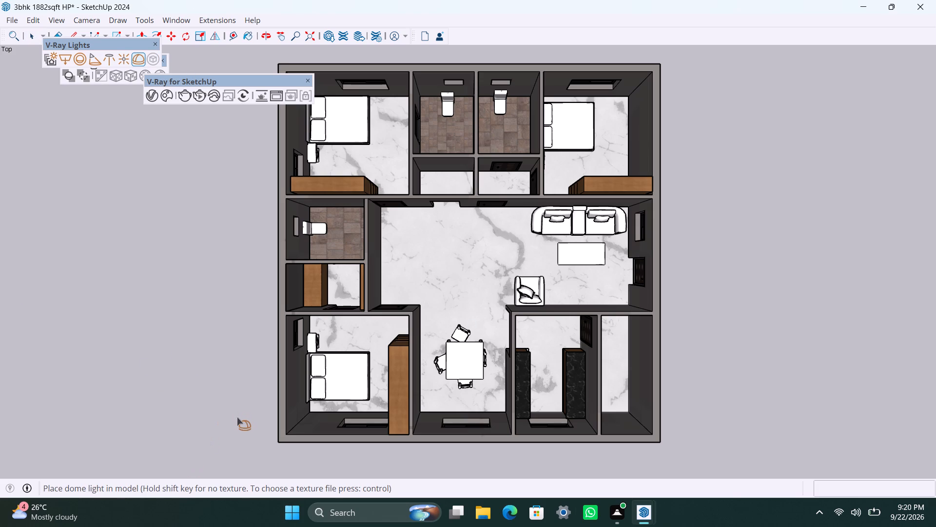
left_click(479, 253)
Run an interactive render to check the new dome light's effect, stop it and minimize the frame buffer.
left_click(200, 94)
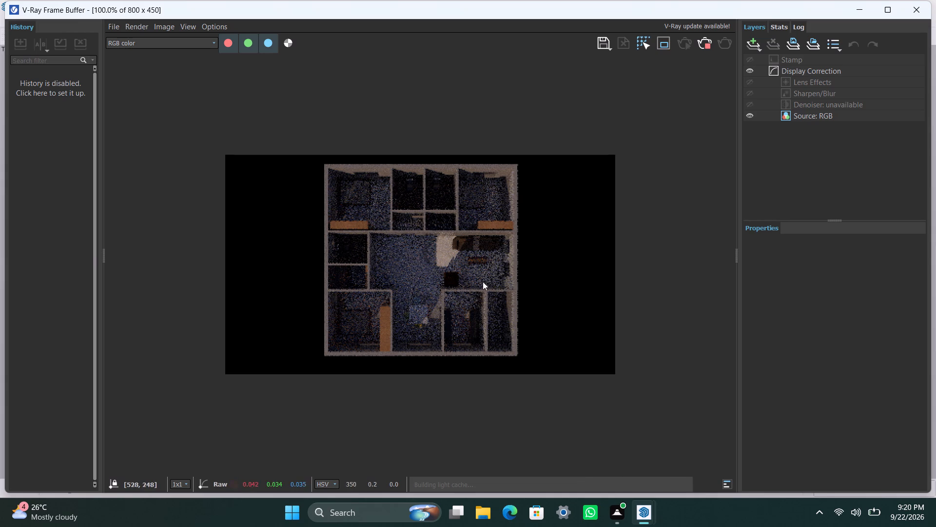
left_click(707, 46)
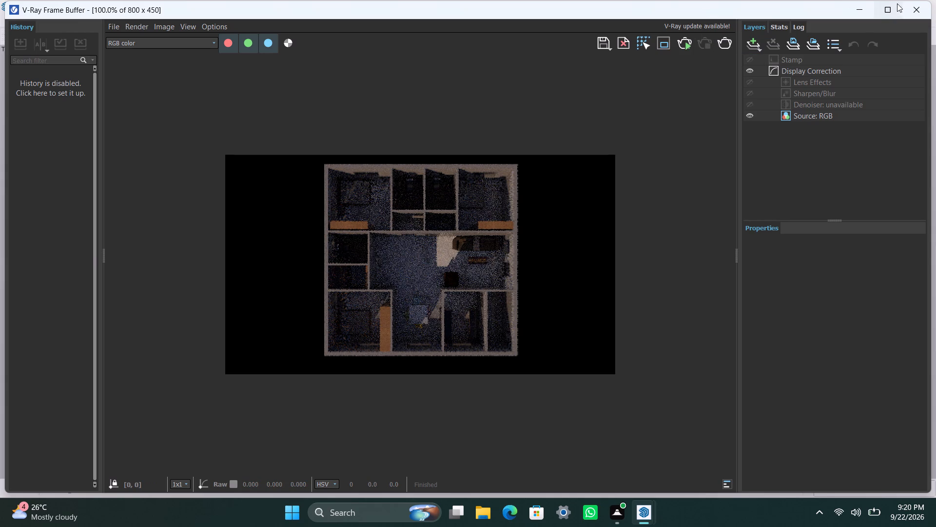
left_click(852, 11)
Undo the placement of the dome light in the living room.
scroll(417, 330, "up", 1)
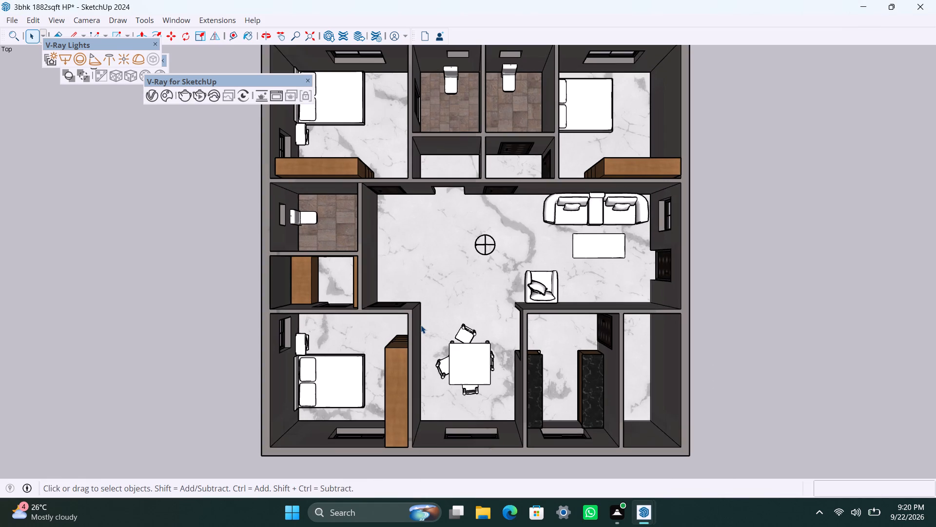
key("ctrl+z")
Place a V-Ray dome light outside the house, beside the lower-left bedroom.
left_click(139, 56)
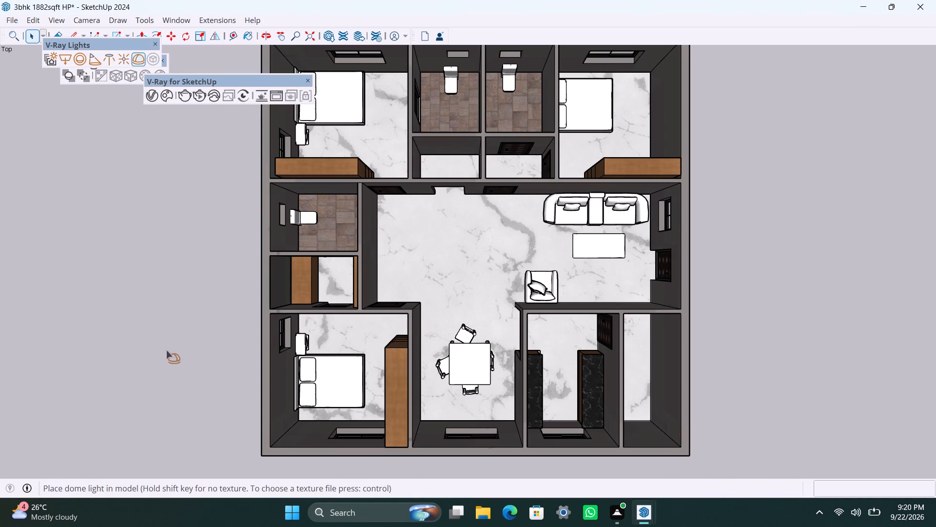
left_click(195, 334)
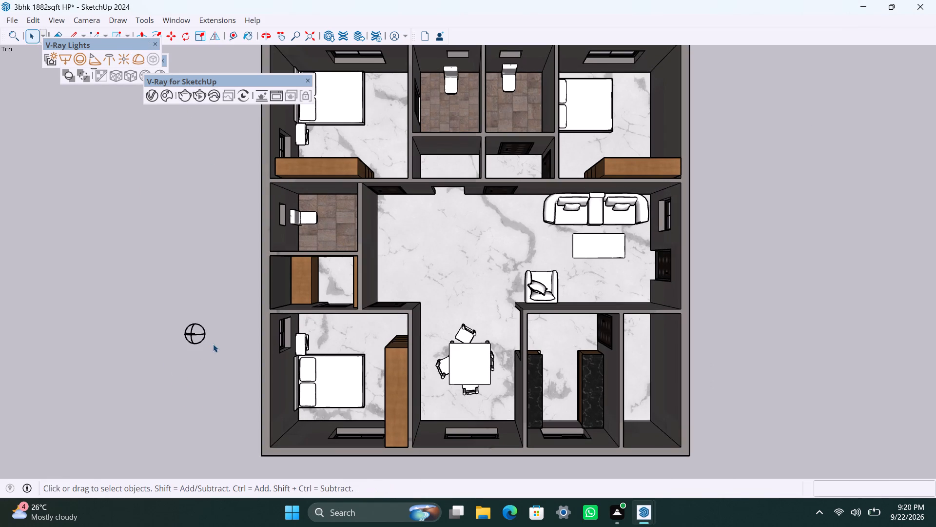
Scale the dome light symbol by about 2.57 along the green axis and widen it along the red axis until it looks round.
left_click(198, 339)
left_click(189, 328)
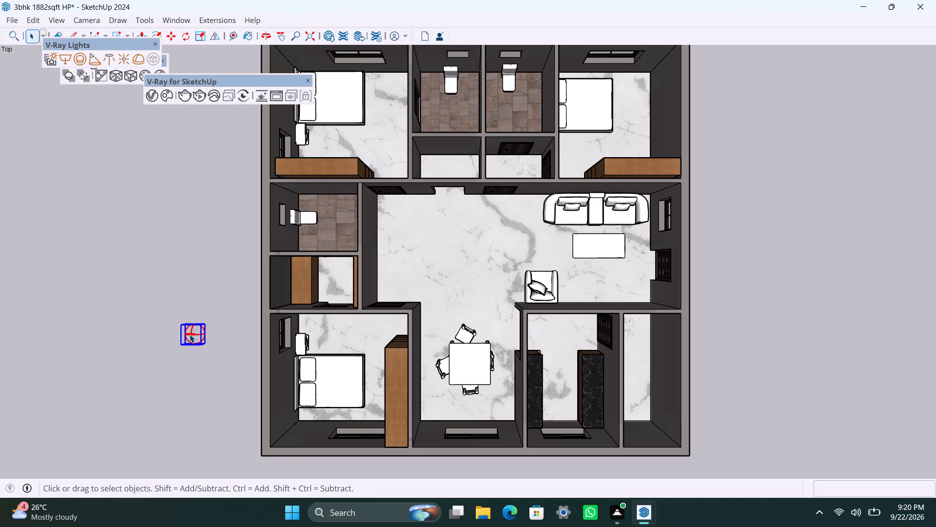
key("s")
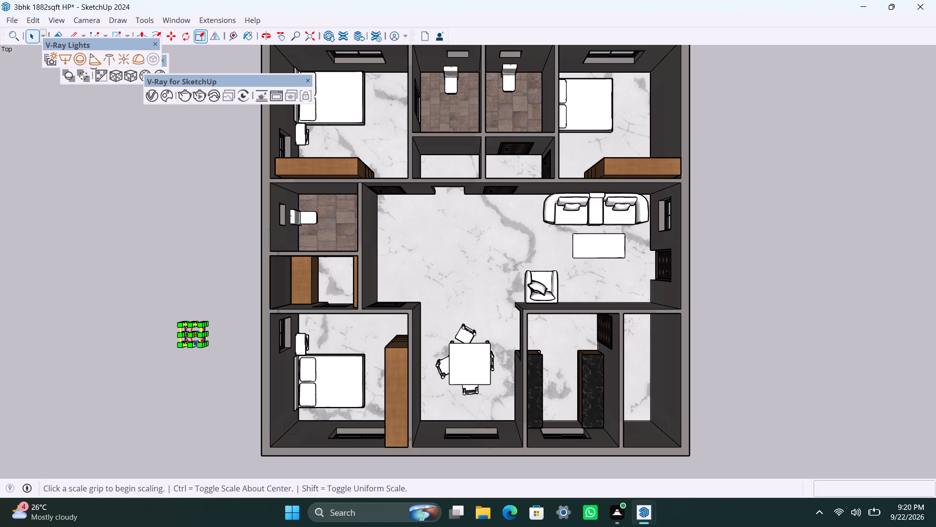
scroll(211, 318, "up", 5)
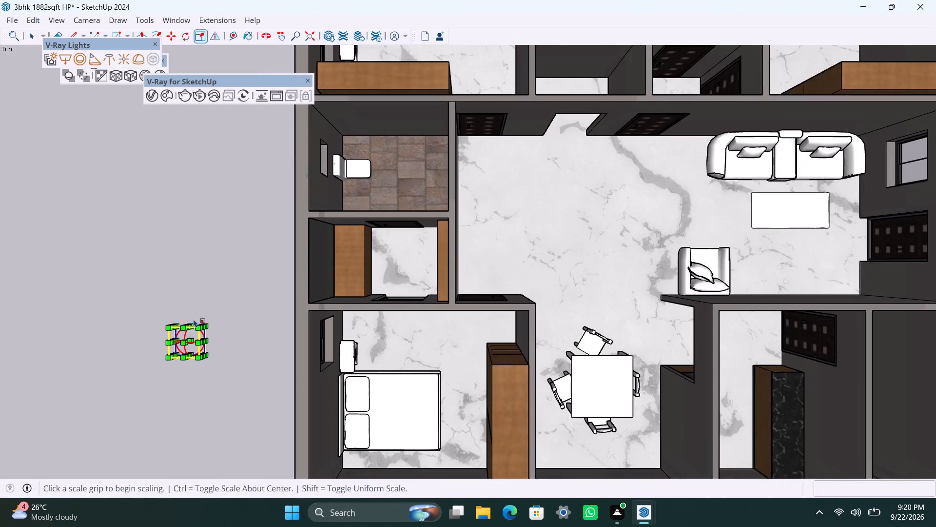
scroll(194, 319, "up", 2)
left_click_drag(191, 325, 209, 275)
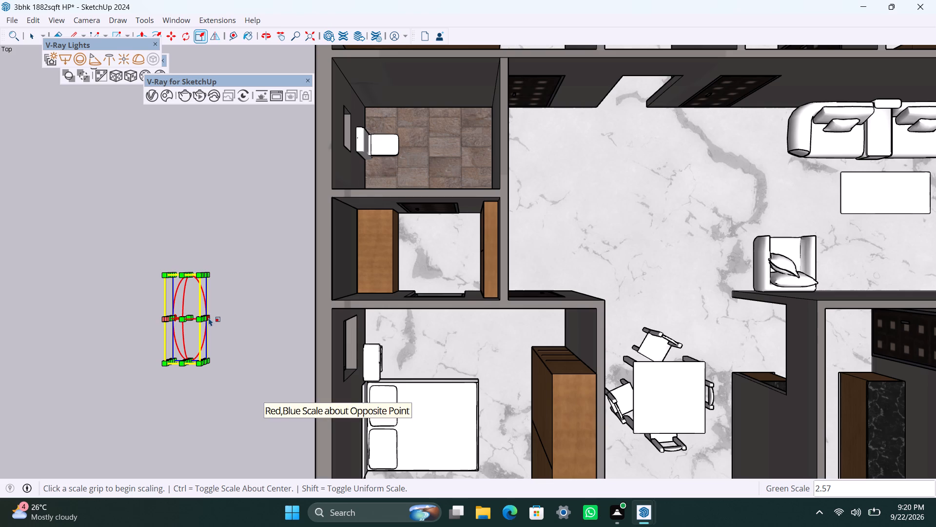
left_click_drag(205, 321, 251, 322)
key("space")
left_click(232, 386)
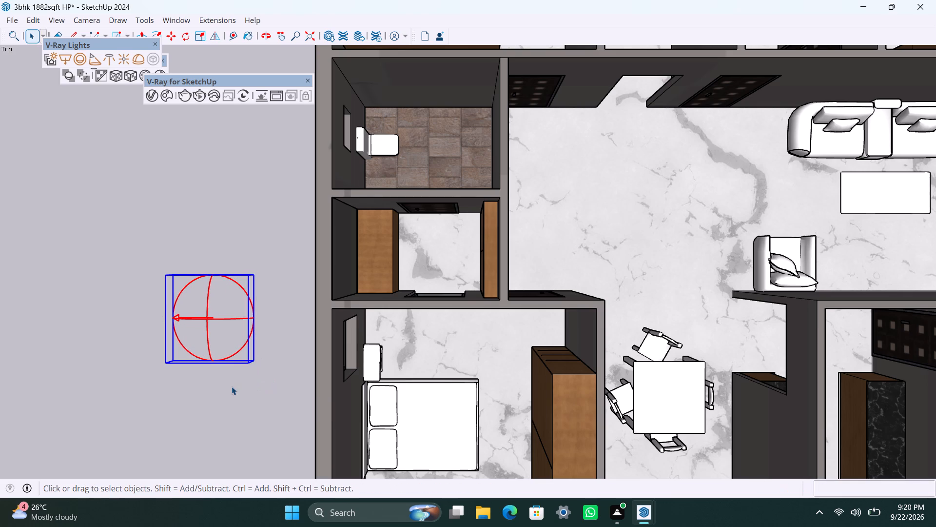
Run an interactive render of the house with the enlarged dome light, stop it and close the frame buffer.
scroll(230, 380, "down", 7)
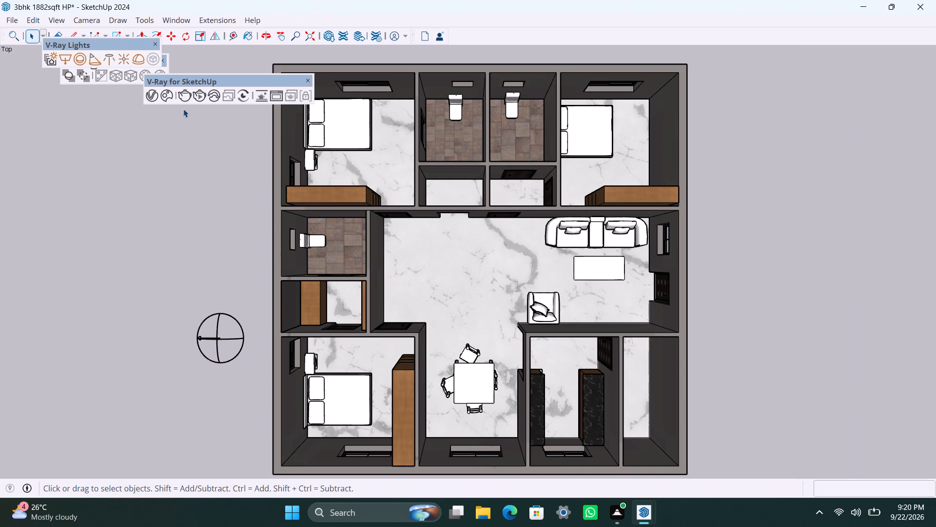
left_click(205, 97)
scroll(341, 231, "down", 1)
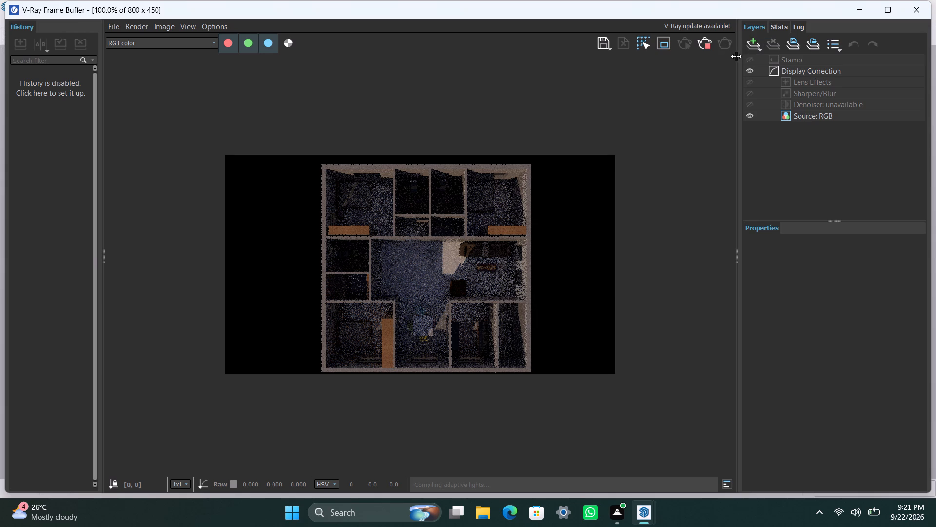
left_click(705, 47)
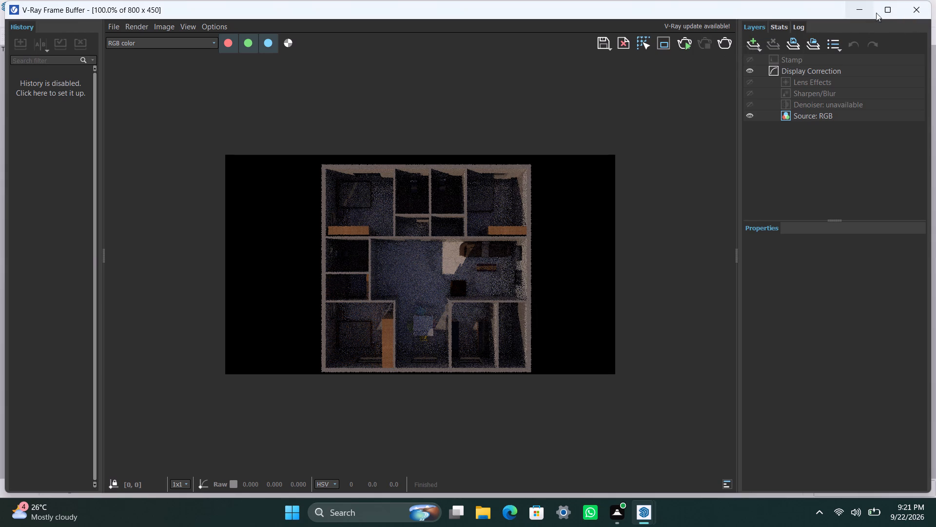
left_click(909, 9)
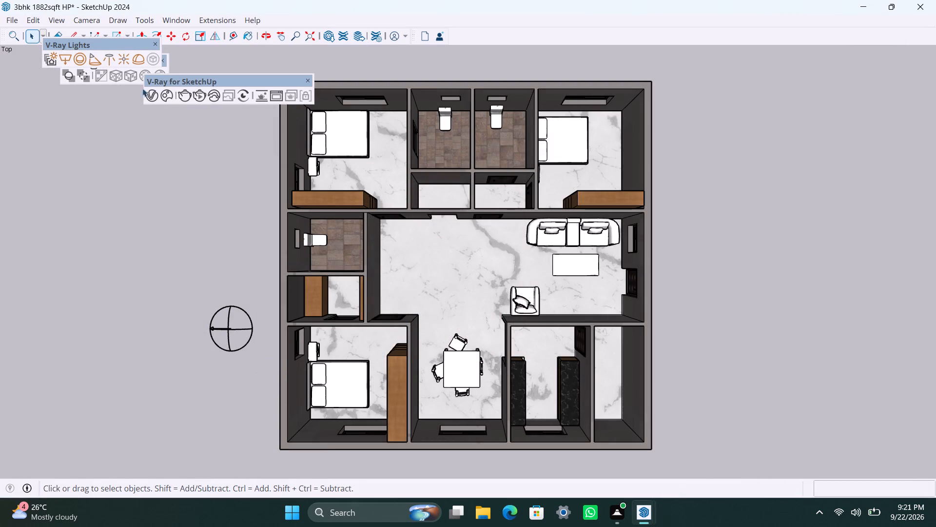
Set the intensity of the newly placed dome light, Dome Light#1, to 15.
left_click(245, 349)
left_click(245, 348)
left_click(228, 376)
left_click(154, 96)
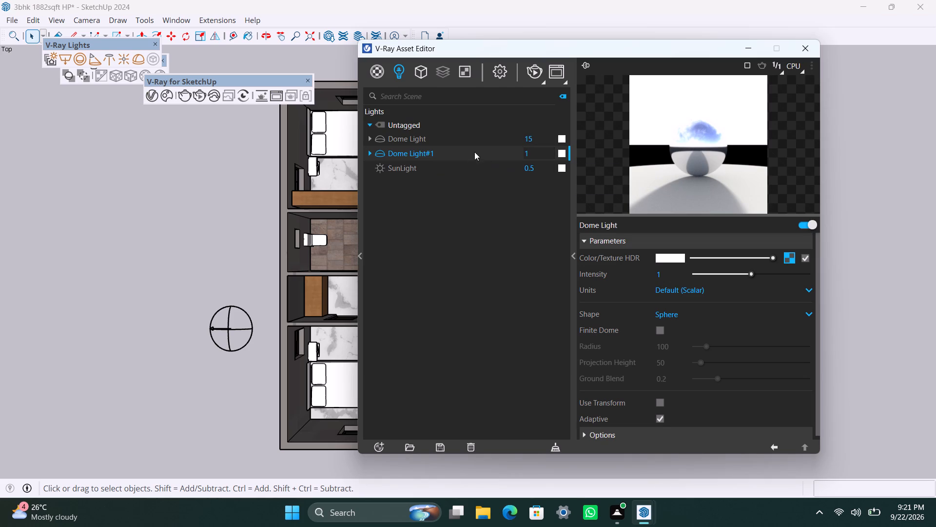
right_click(448, 154)
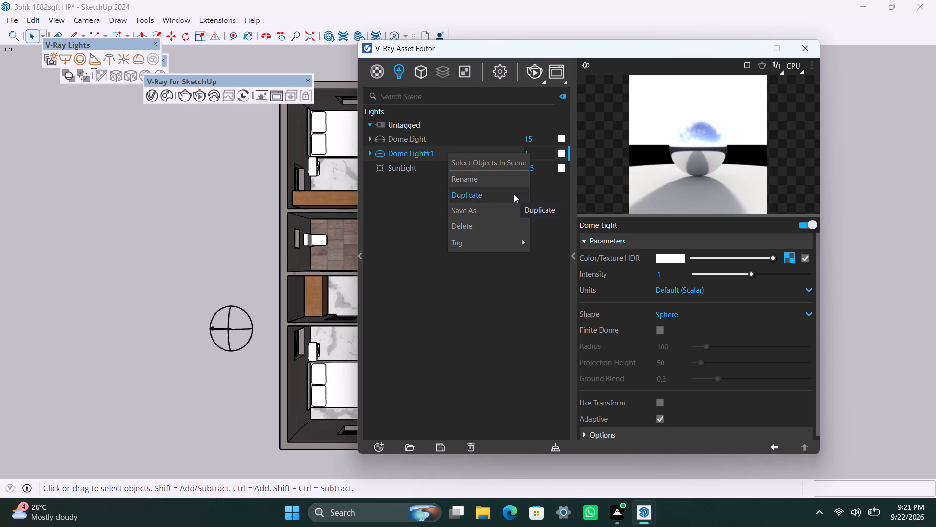
left_click(542, 153)
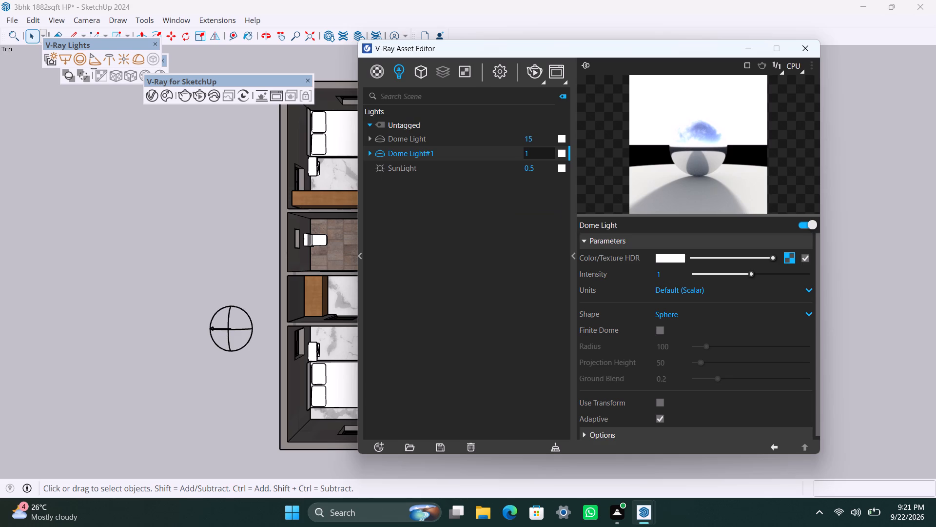
key("5")
left_click(498, 235)
Permanently delete the original Dome Light asset from the scene lights.
left_click(434, 140)
right_click(434, 140)
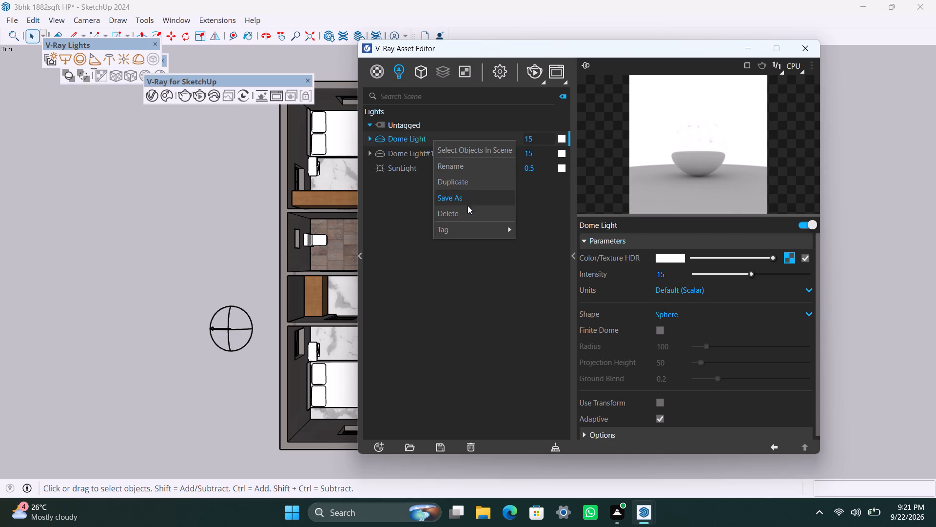
left_click(467, 214)
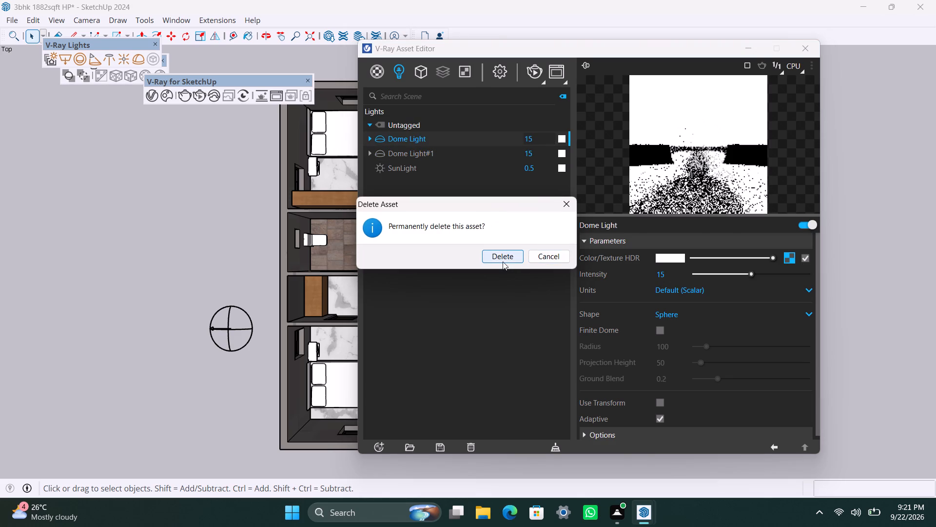
left_click(503, 262)
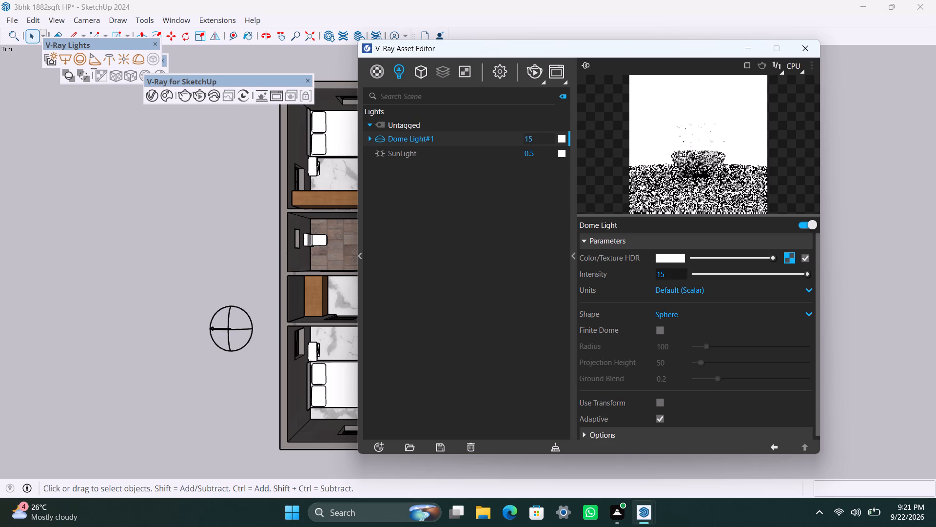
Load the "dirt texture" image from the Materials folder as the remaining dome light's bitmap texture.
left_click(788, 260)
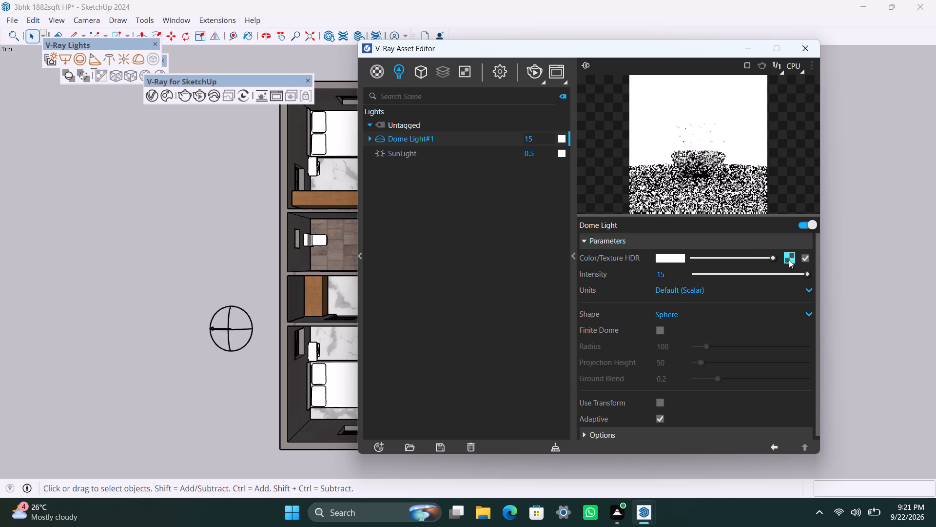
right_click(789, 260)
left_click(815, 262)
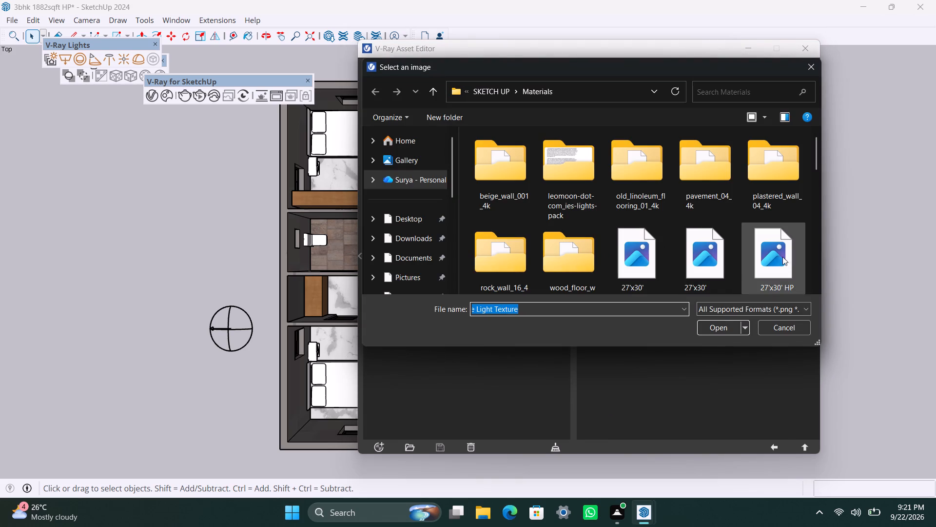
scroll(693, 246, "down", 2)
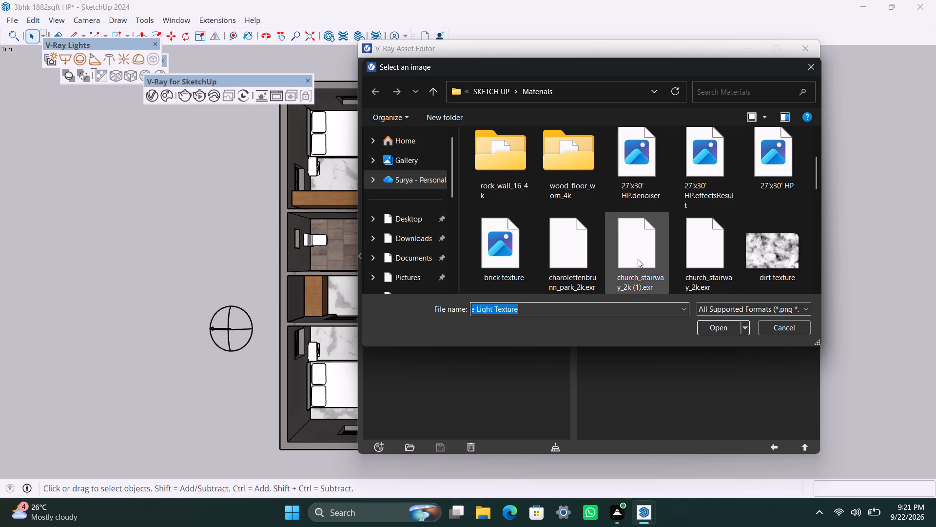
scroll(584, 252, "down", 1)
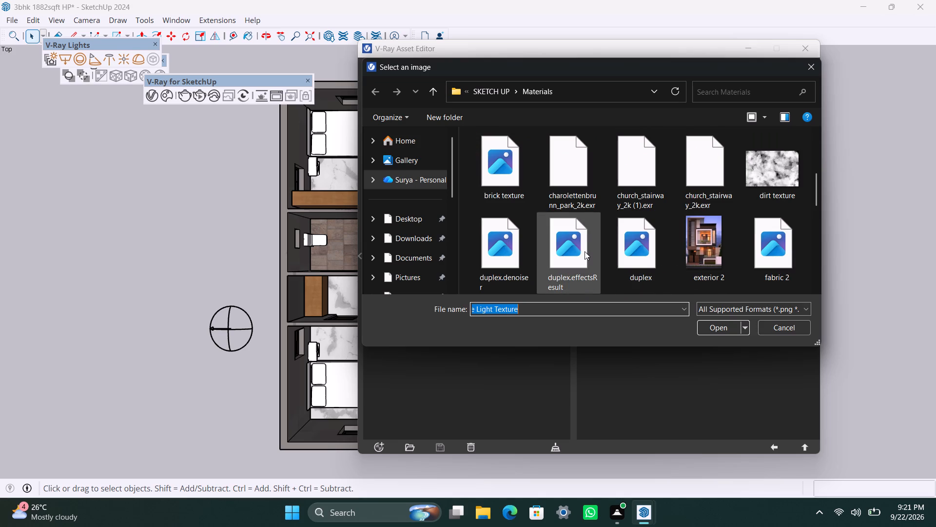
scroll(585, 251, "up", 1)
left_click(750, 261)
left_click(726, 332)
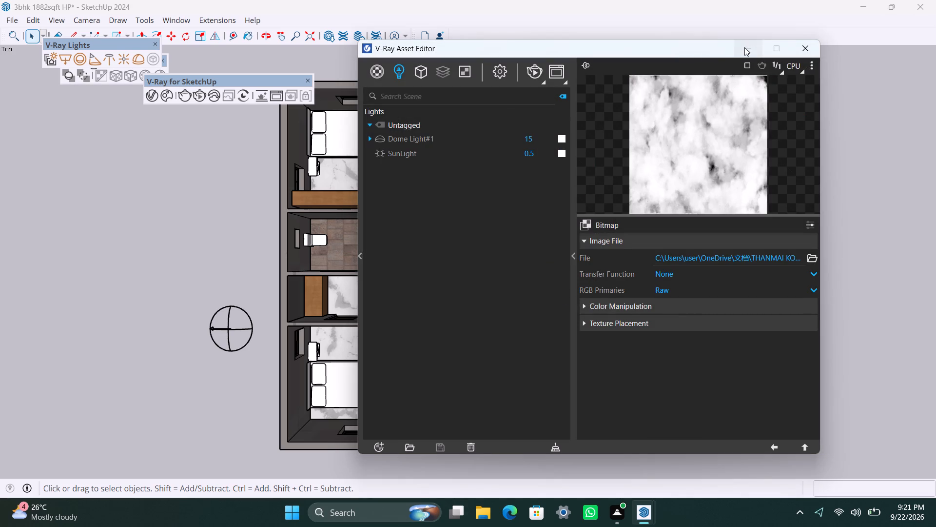
Run an interactive render of the house with the dirt texture on the dome light, inspect it, stop it and close the frame buffer.
left_click(198, 99)
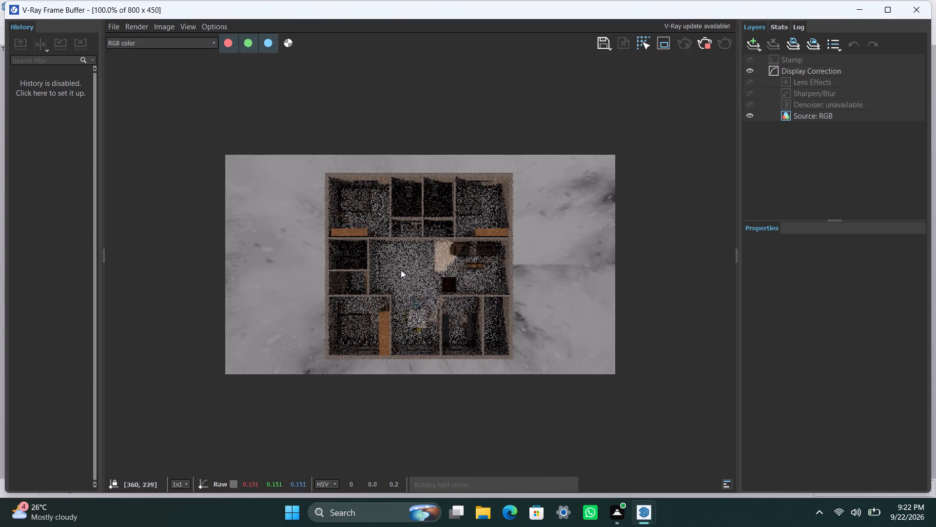
scroll(403, 270, "up", 1)
scroll(403, 270, "down", 1)
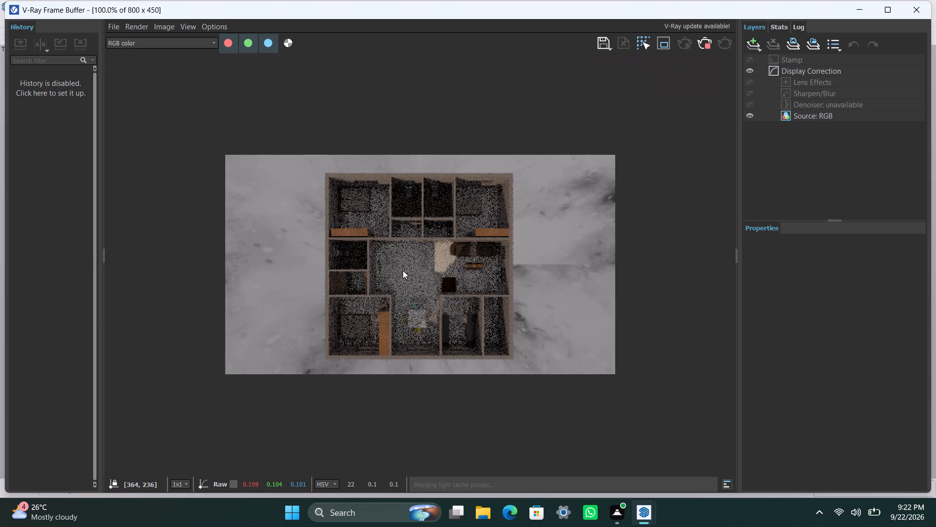
scroll(403, 270, "up", 1)
scroll(404, 270, "down", 1)
scroll(404, 270, "up", 1)
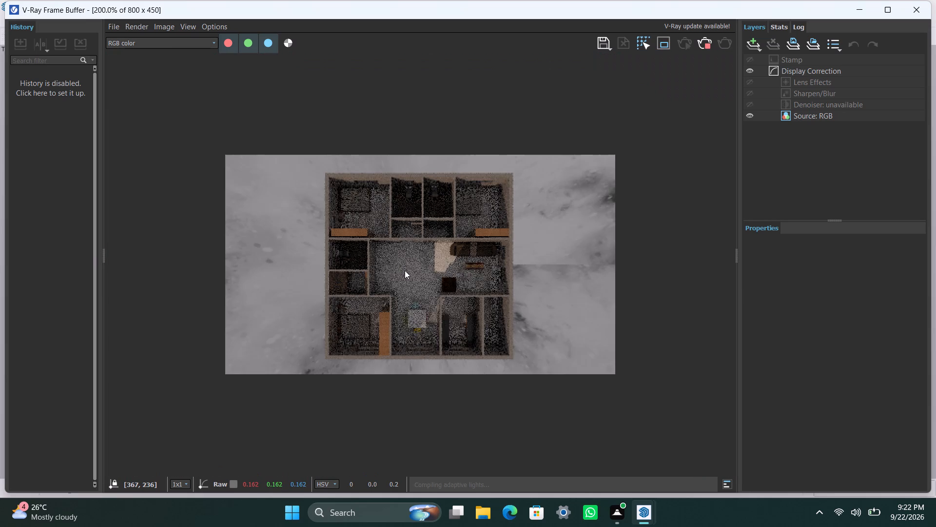
scroll(405, 270, "down", 1)
scroll(406, 270, "up", 1)
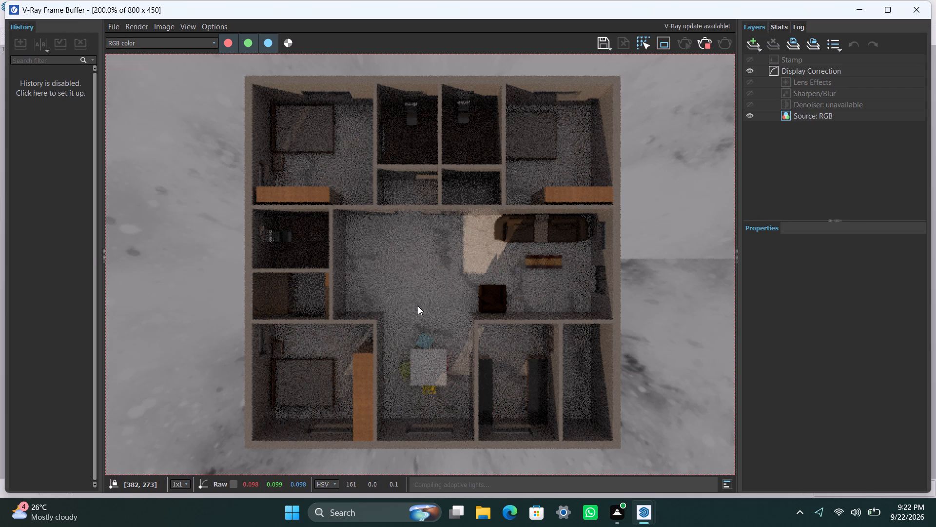
scroll(418, 307, "down", 1)
scroll(418, 307, "up", 1)
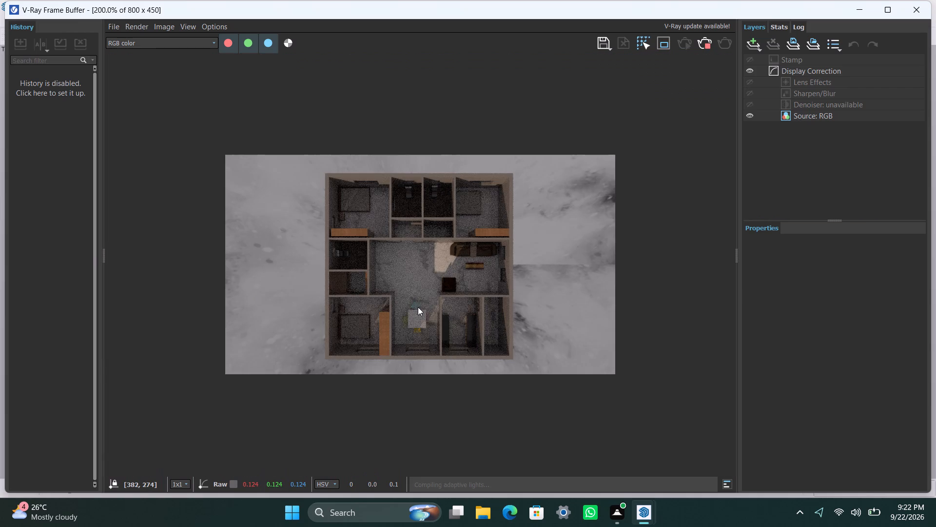
scroll(418, 307, "down", 1)
scroll(418, 307, "up", 1)
scroll(418, 307, "down", 1)
scroll(418, 307, "up", 1)
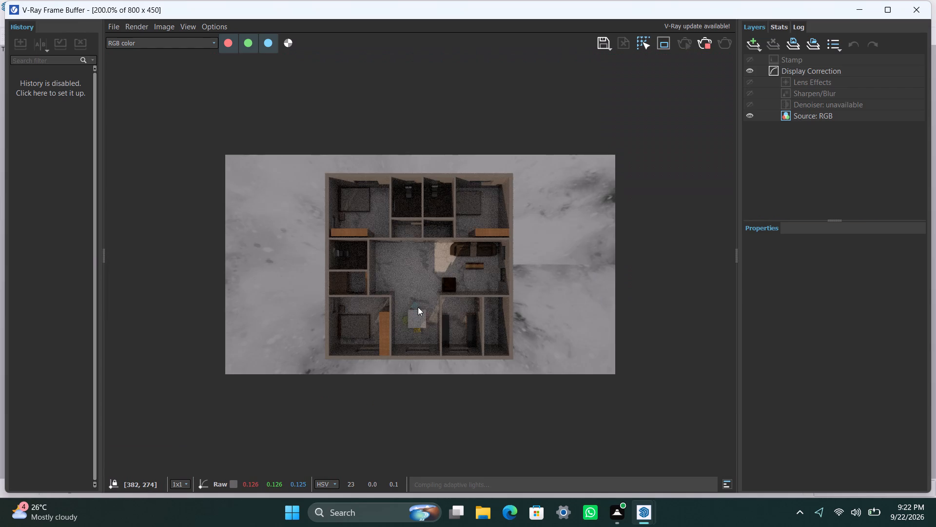
scroll(443, 297, "down", 1)
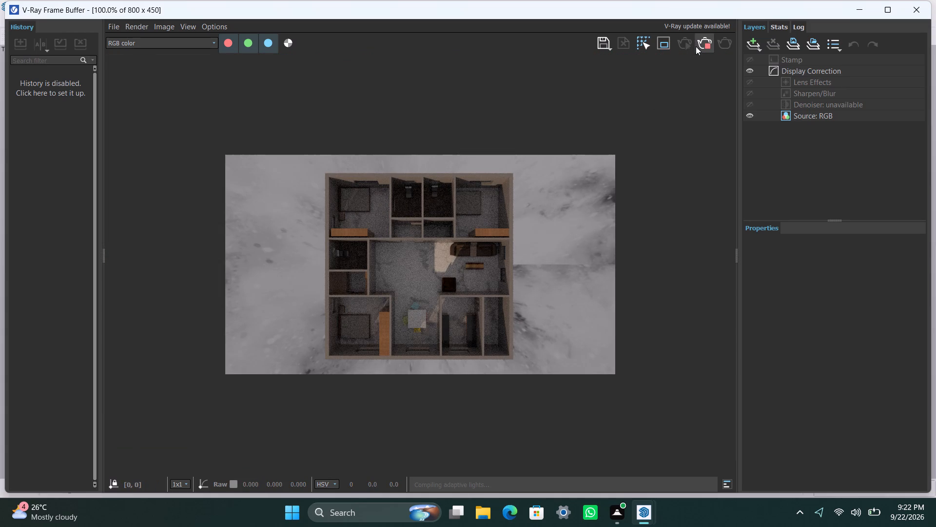
left_click(707, 44)
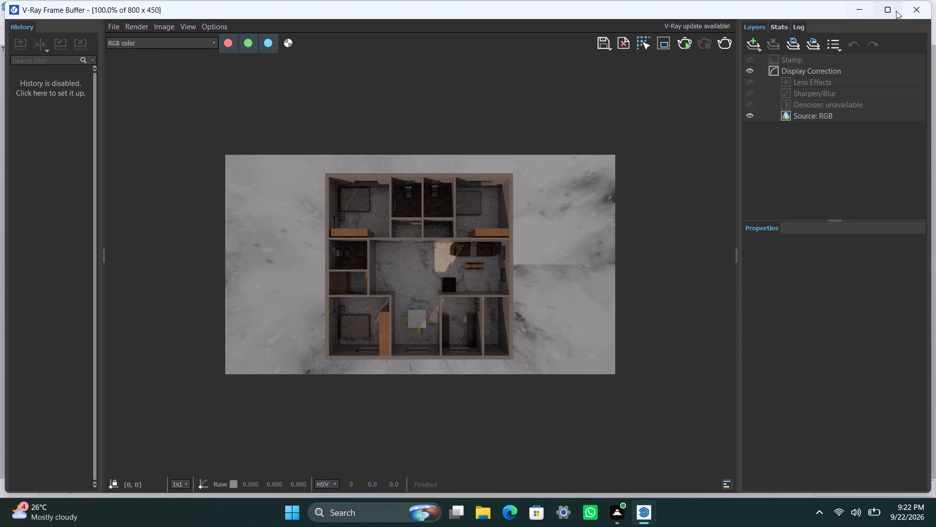
left_click(929, 10)
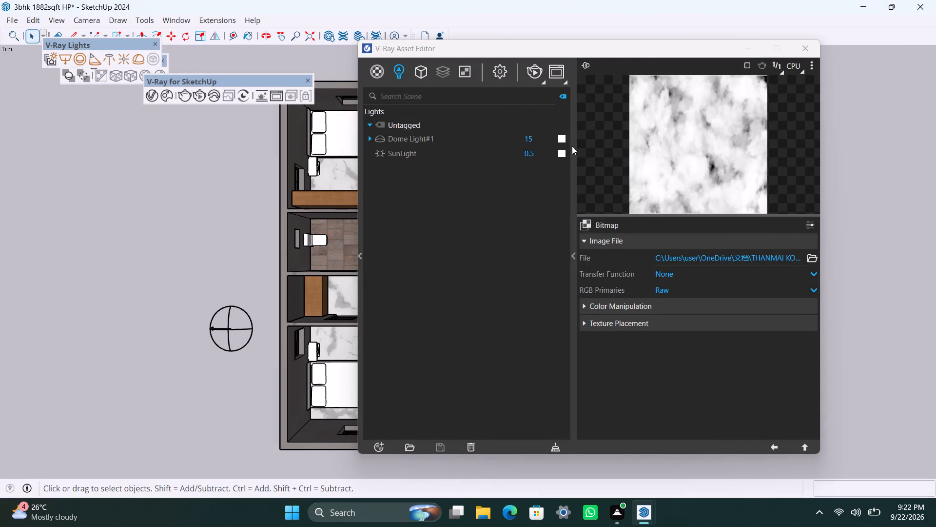
Replace the dome light's bitmap with charolettenbrunn_park_2k.exr from the Materials folder and minimize the asset editor.
left_click(816, 256)
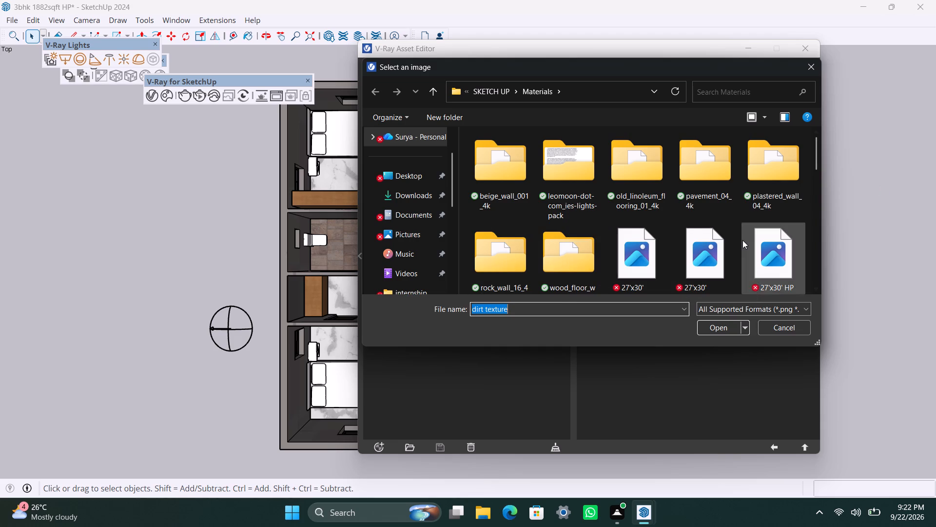
scroll(654, 226, "down", 1)
scroll(654, 226, "up", 1)
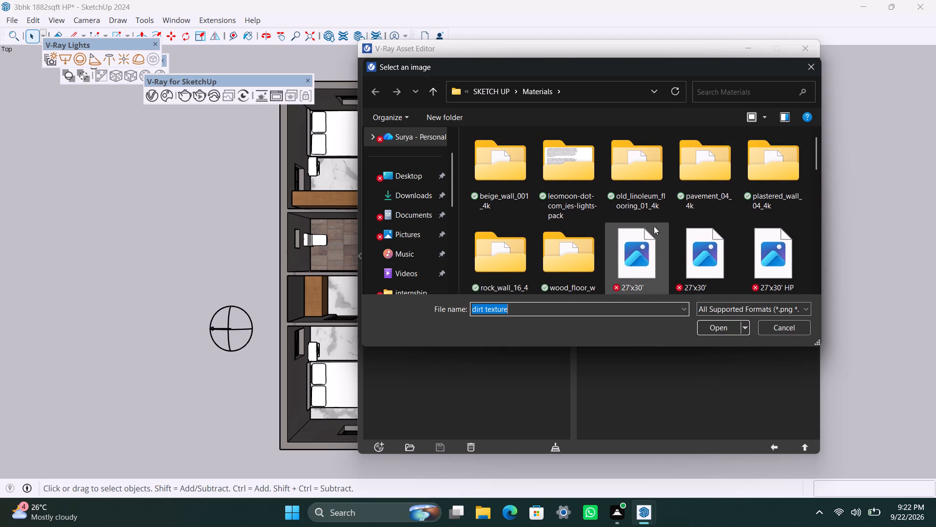
scroll(622, 270, "down", 1)
scroll(654, 258, "up", 6)
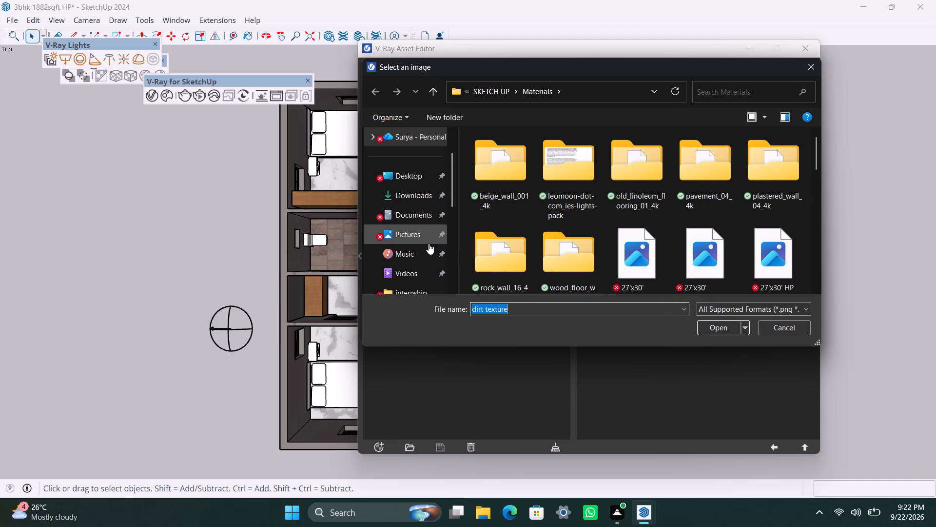
scroll(429, 244, "down", 3)
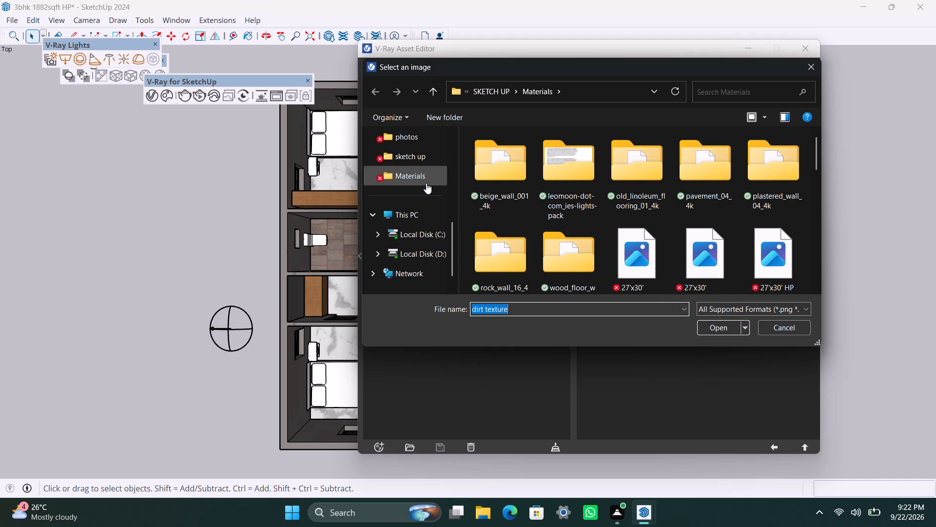
left_click(426, 183)
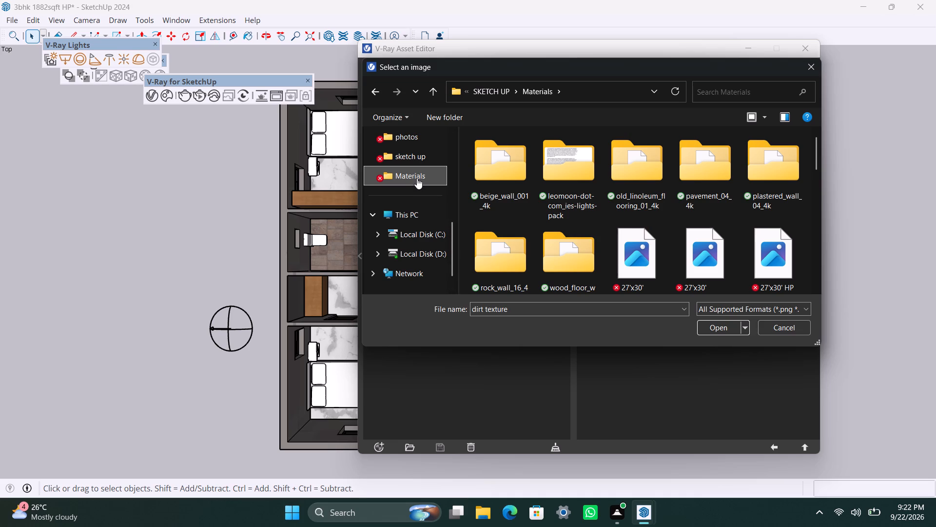
scroll(629, 224, "down", 1)
scroll(635, 223, "up", 2)
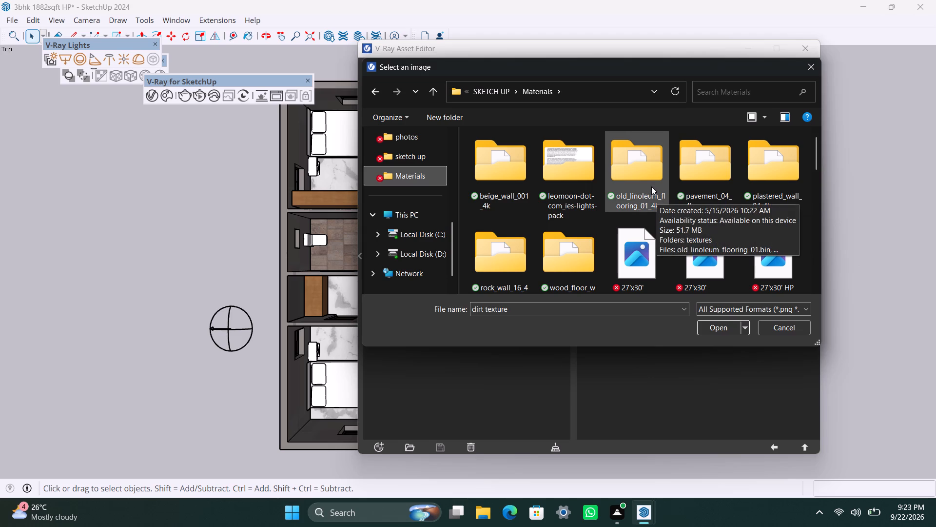
scroll(585, 222, "down", 1)
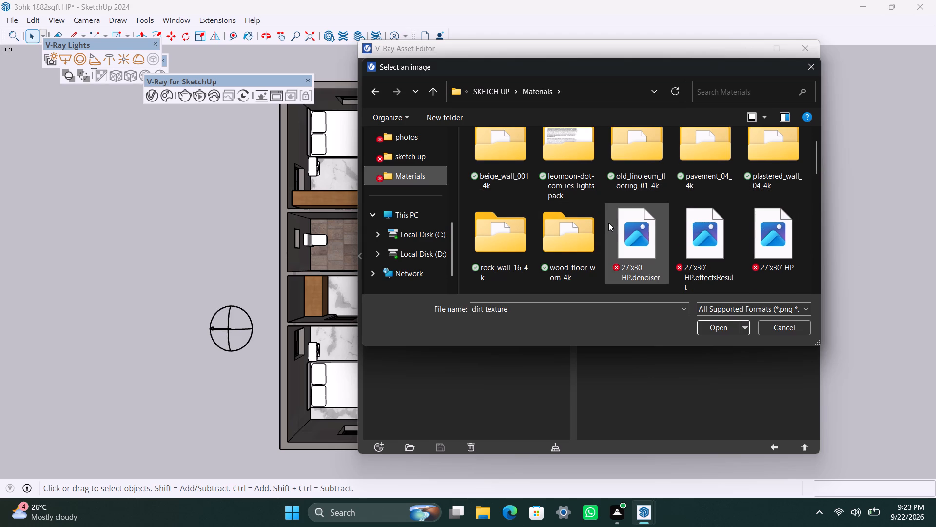
scroll(612, 228, "down", 3)
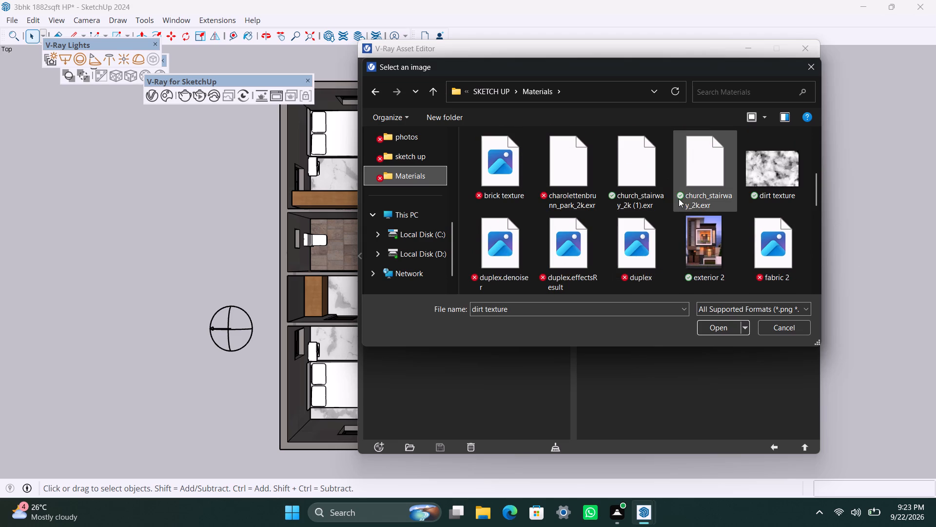
scroll(679, 199, "up", 1)
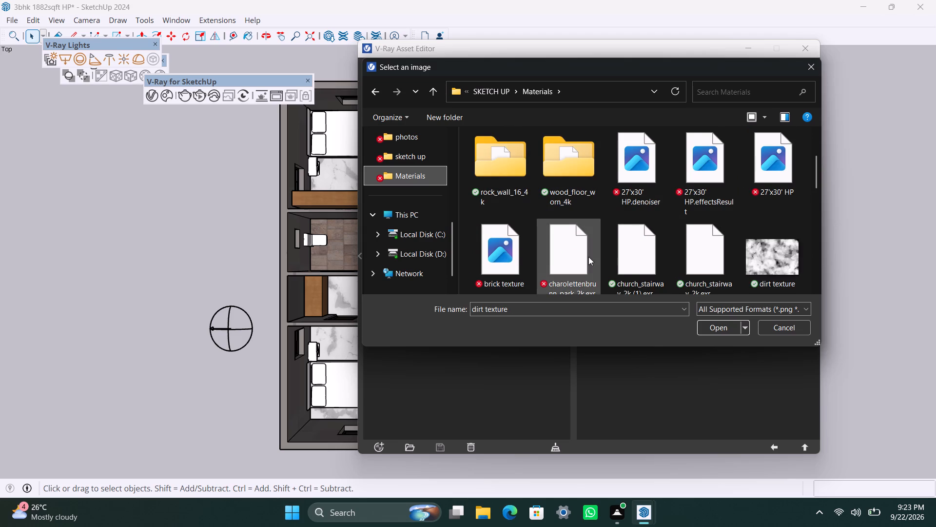
left_click(588, 257)
left_click(730, 325)
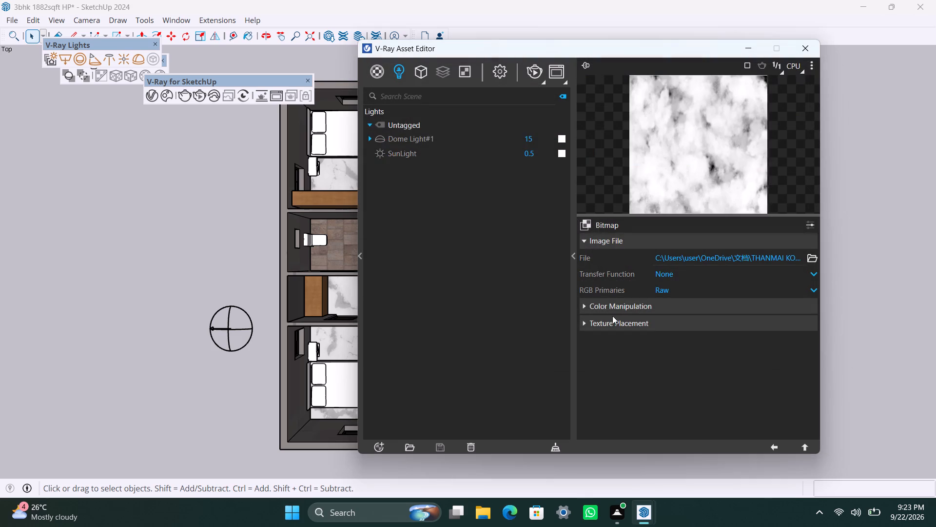
left_click(747, 50)
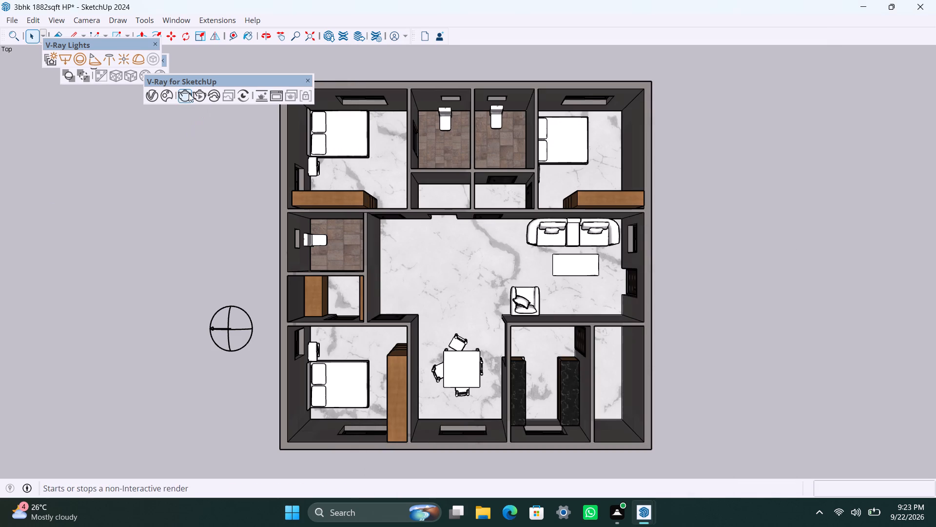
Run an interactive render of the house with the park HDRI on the dome light, inspect it, stop it and close the frame buffer.
left_click(196, 95)
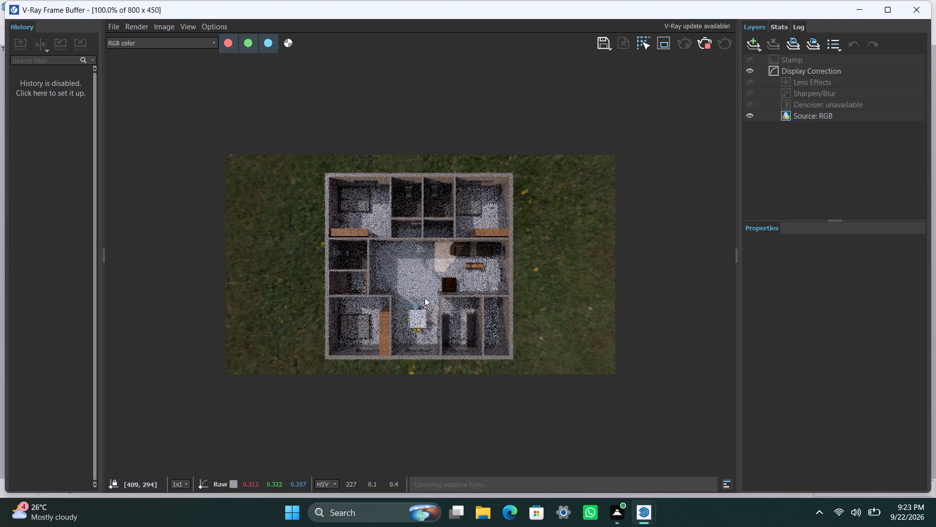
scroll(423, 297, "up", 1)
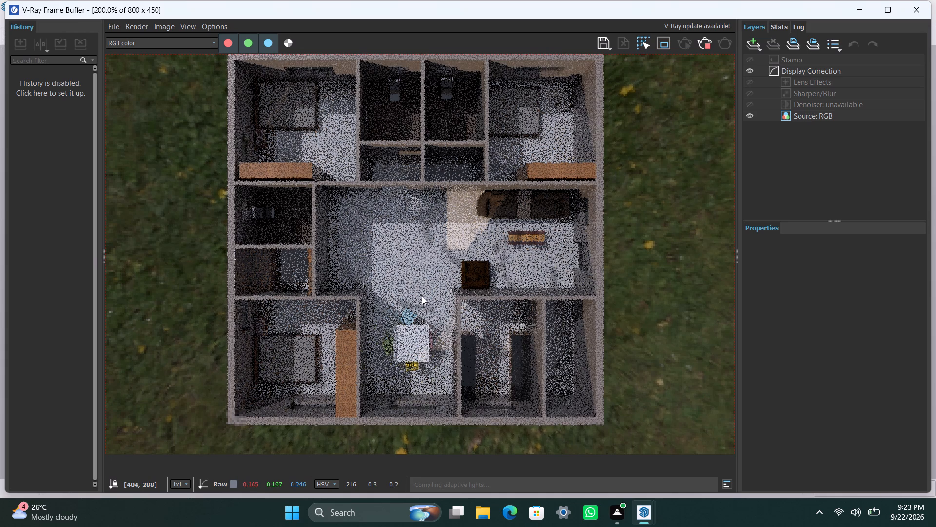
scroll(422, 296, "down", 1)
scroll(422, 296, "up", 1)
scroll(422, 296, "down", 1)
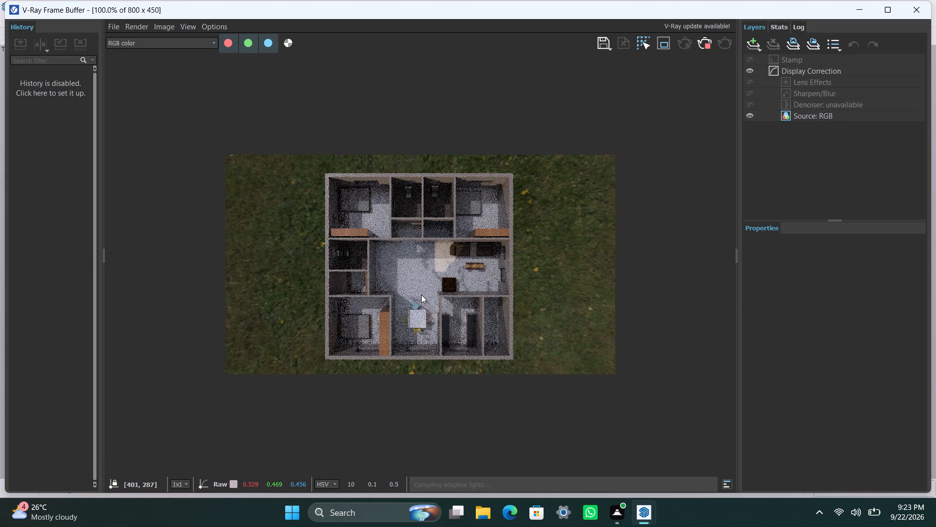
scroll(421, 293, "up", 1)
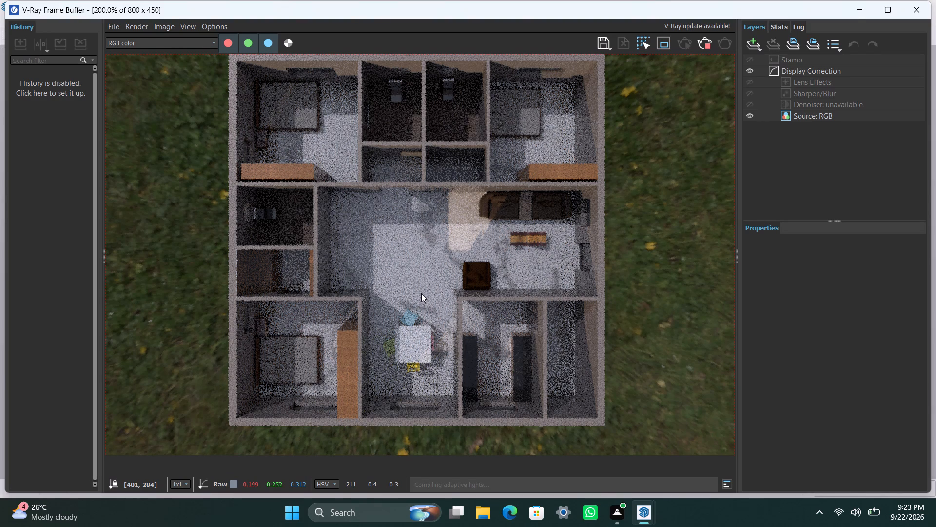
scroll(421, 293, "down", 1)
scroll(421, 293, "up", 1)
scroll(421, 293, "down", 1)
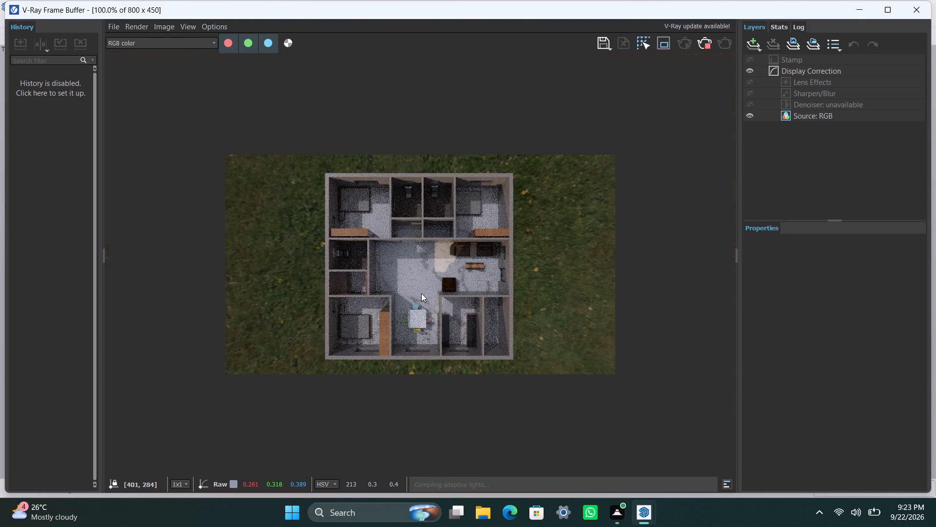
scroll(421, 293, "up", 1)
scroll(421, 293, "down", 1)
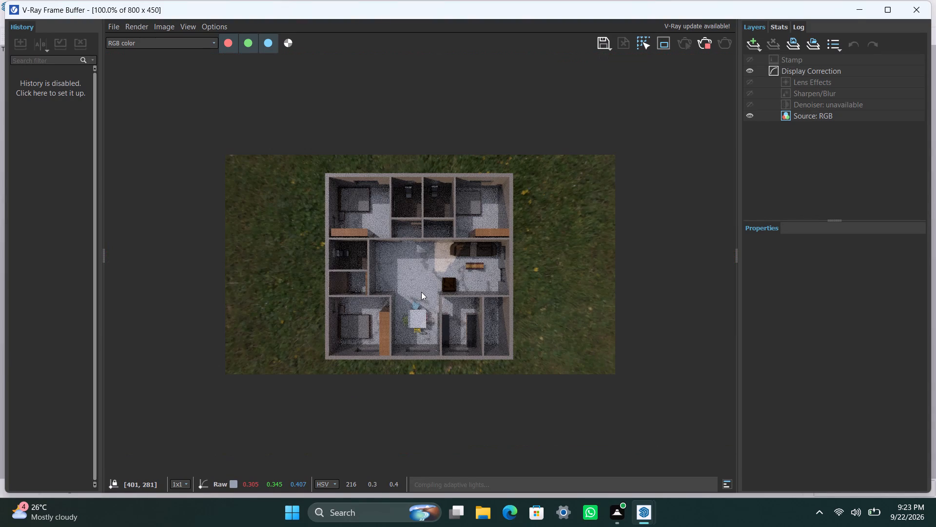
scroll(421, 292, "up", 1)
scroll(421, 292, "down", 1)
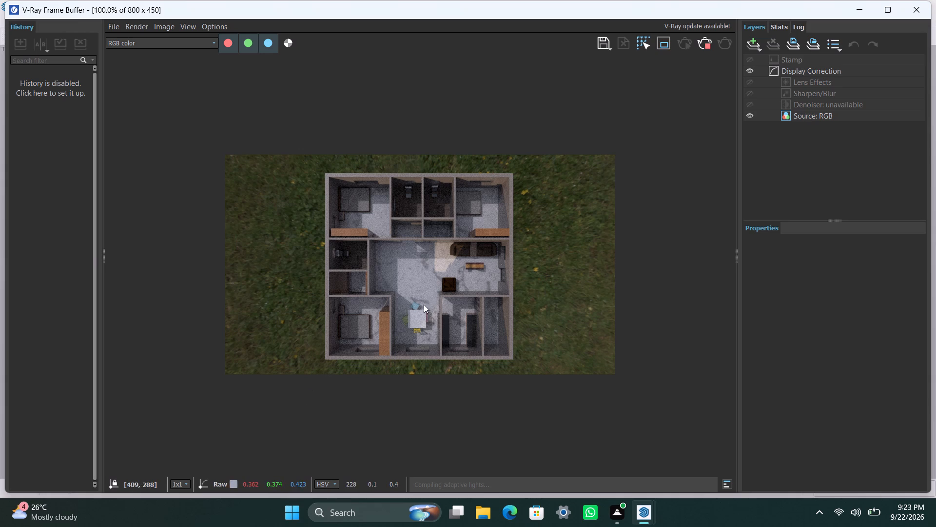
scroll(417, 324, "up", 2)
scroll(416, 321, "down", 1)
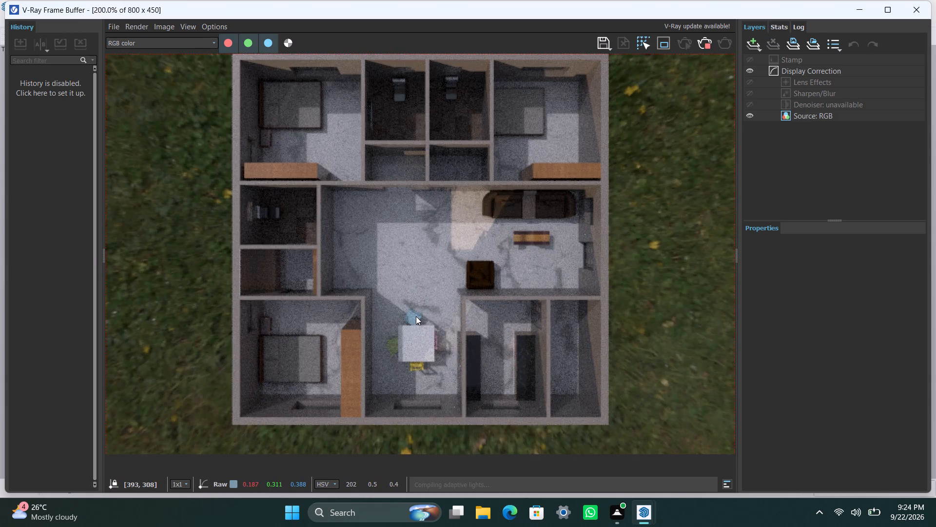
scroll(416, 316, "up", 3)
scroll(416, 316, "down", 4)
scroll(416, 316, "up", 1)
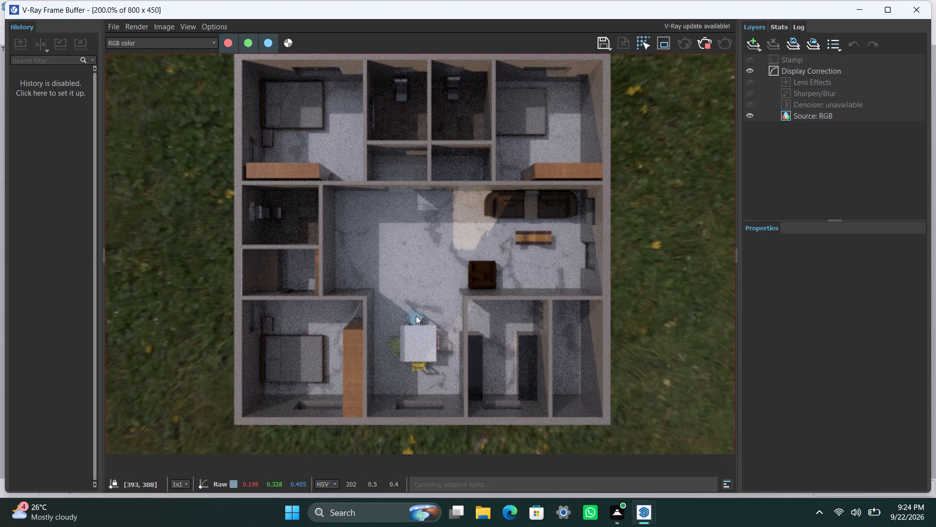
scroll(416, 316, "down", 1)
scroll(415, 313, "up", 1)
scroll(415, 313, "down", 1)
scroll(414, 313, "up", 1)
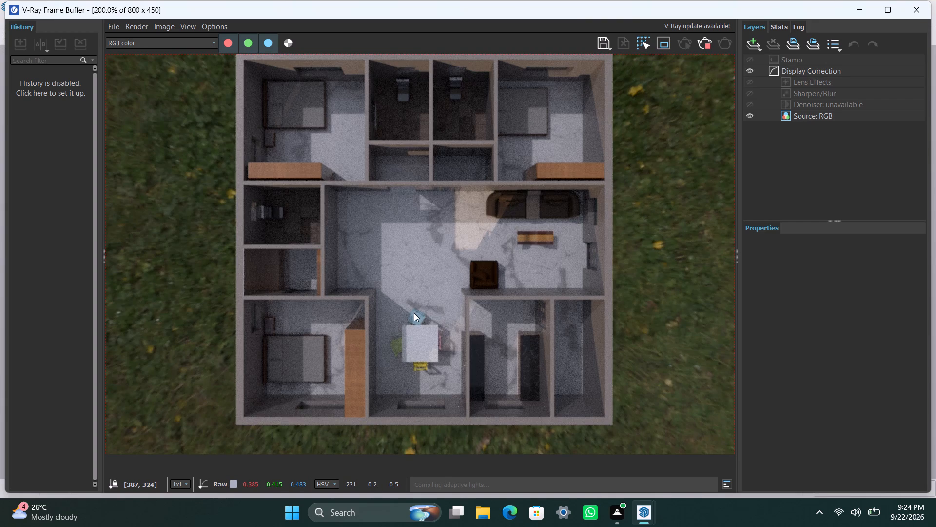
scroll(414, 313, "down", 1)
scroll(414, 313, "up", 1)
scroll(414, 313, "down", 1)
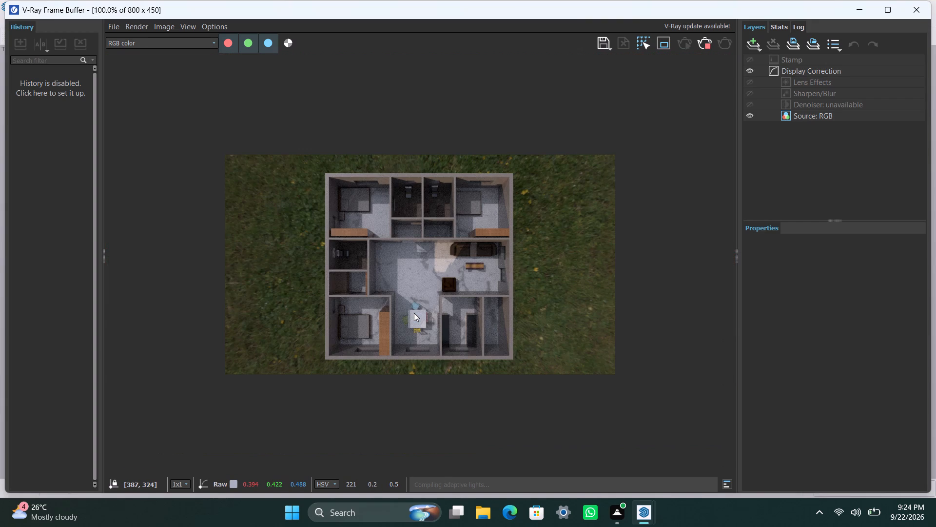
scroll(414, 313, "up", 1)
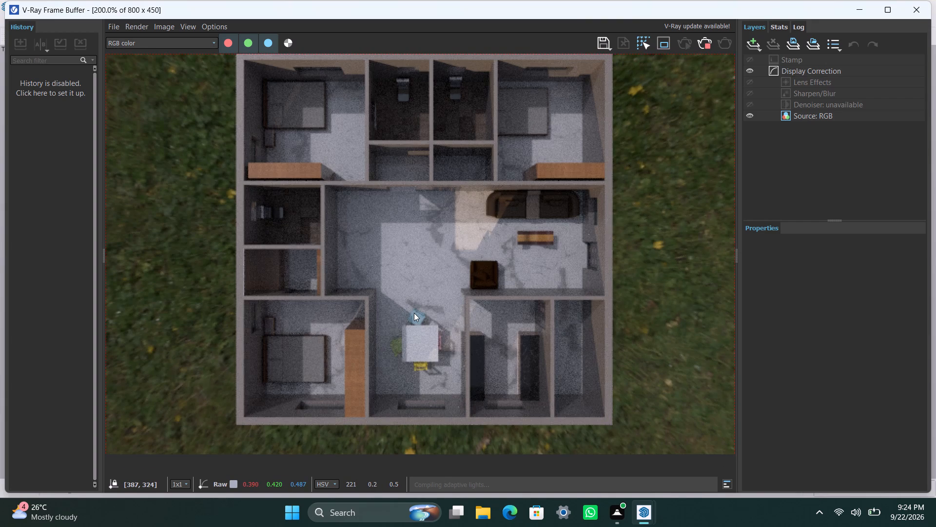
scroll(414, 313, "down", 1)
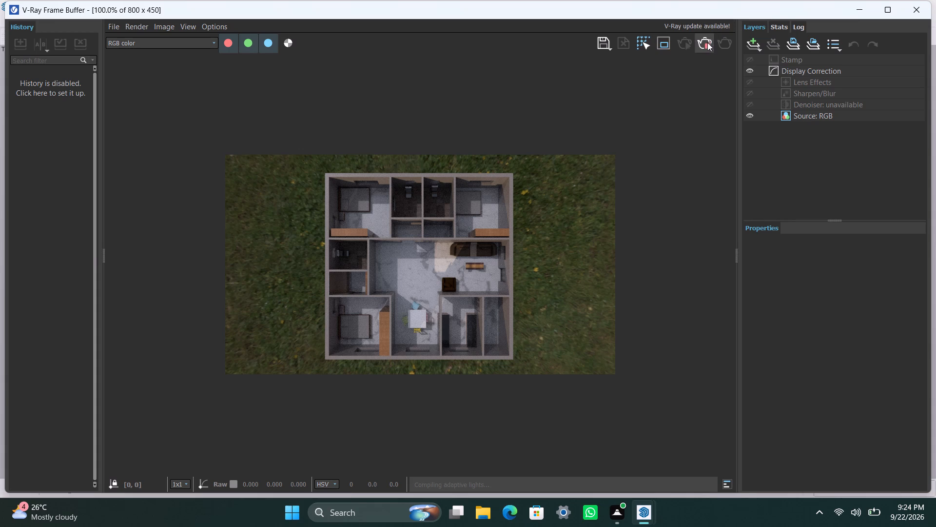
left_click(707, 44)
left_click(919, 15)
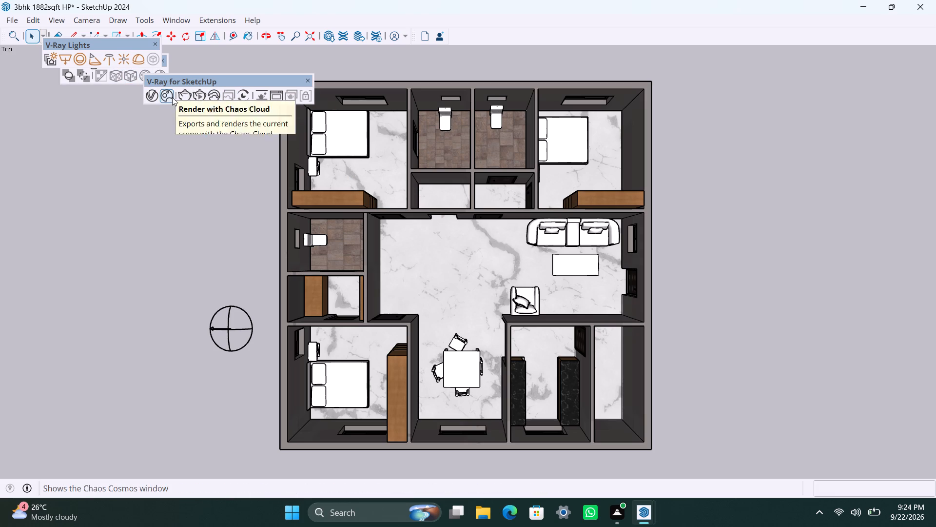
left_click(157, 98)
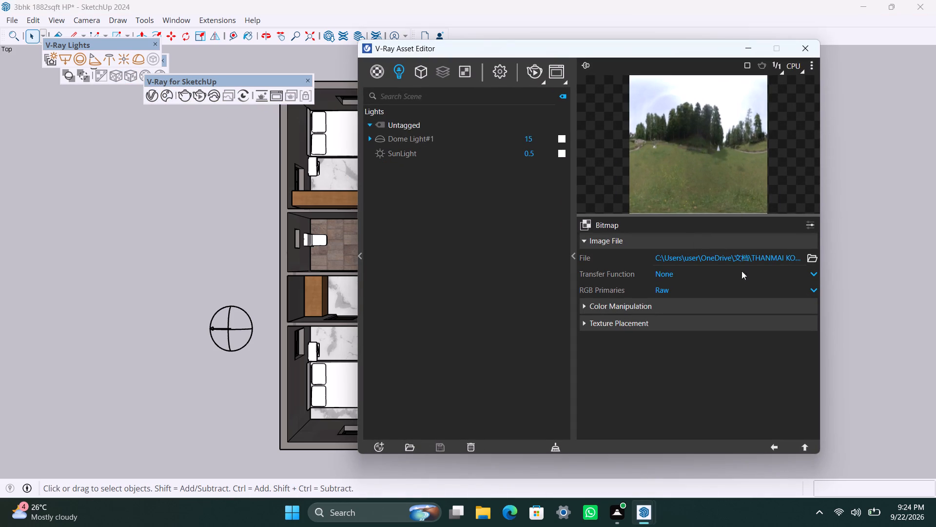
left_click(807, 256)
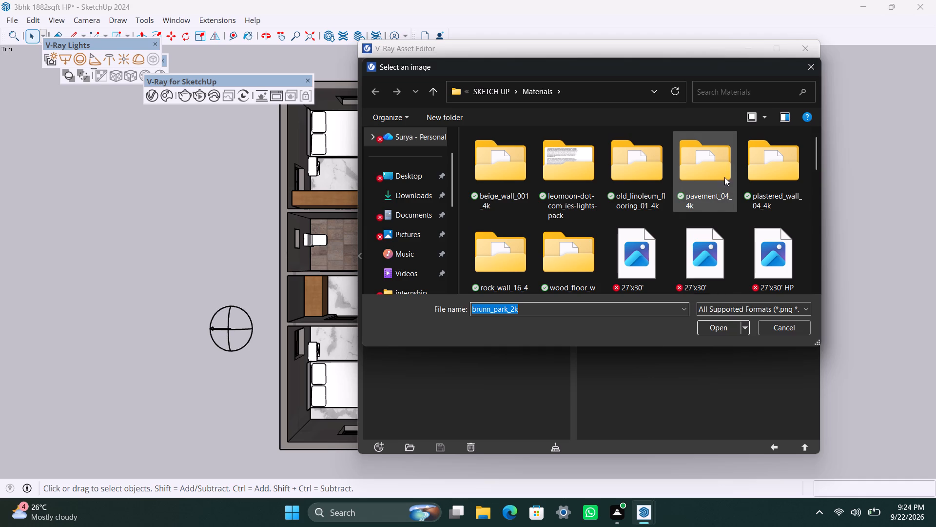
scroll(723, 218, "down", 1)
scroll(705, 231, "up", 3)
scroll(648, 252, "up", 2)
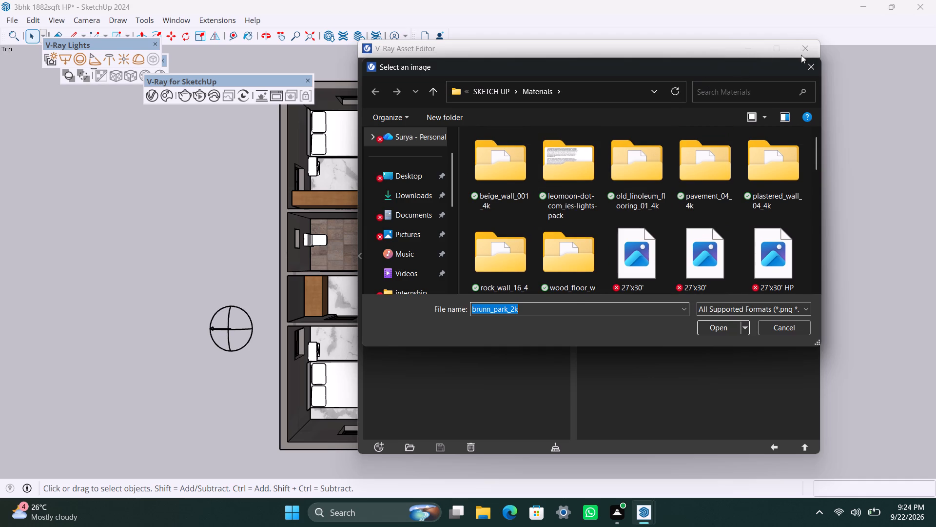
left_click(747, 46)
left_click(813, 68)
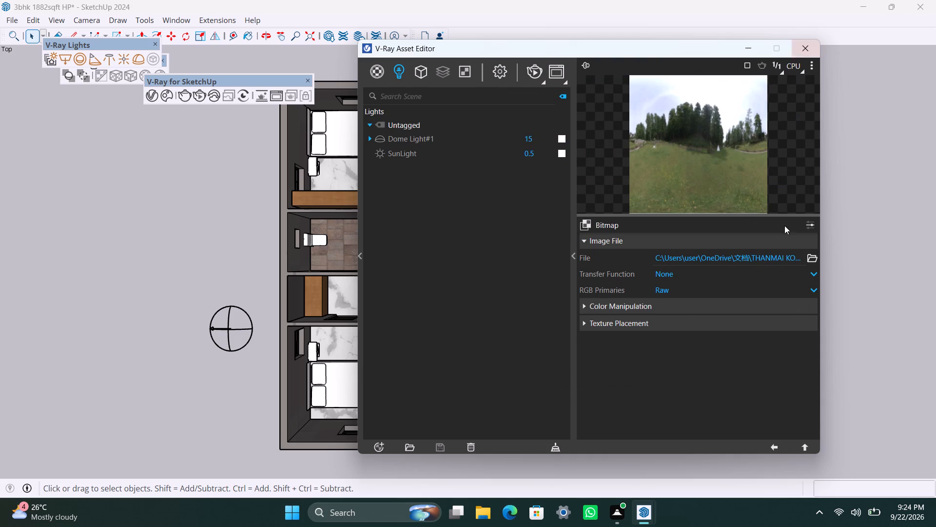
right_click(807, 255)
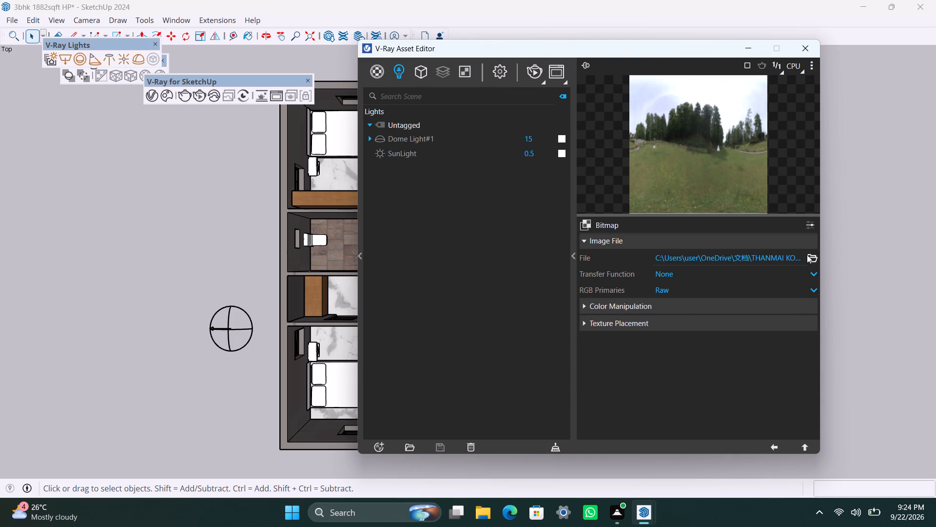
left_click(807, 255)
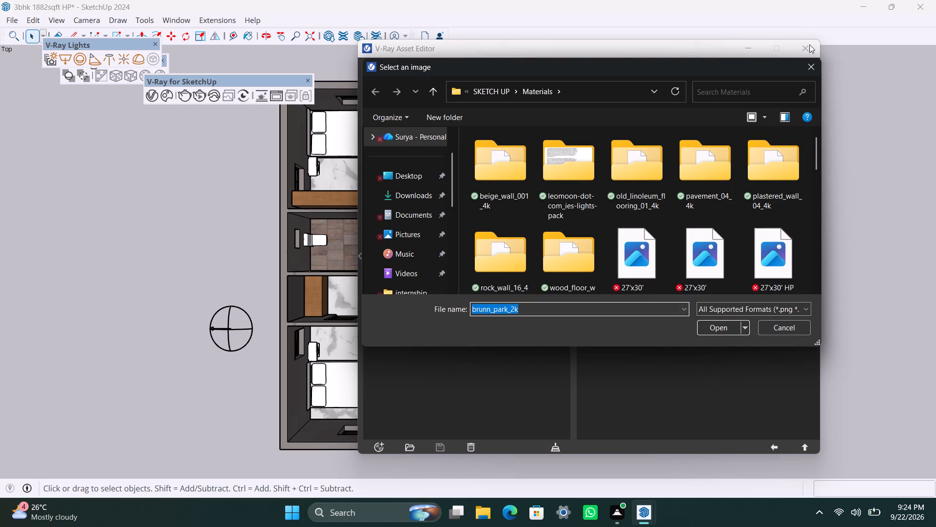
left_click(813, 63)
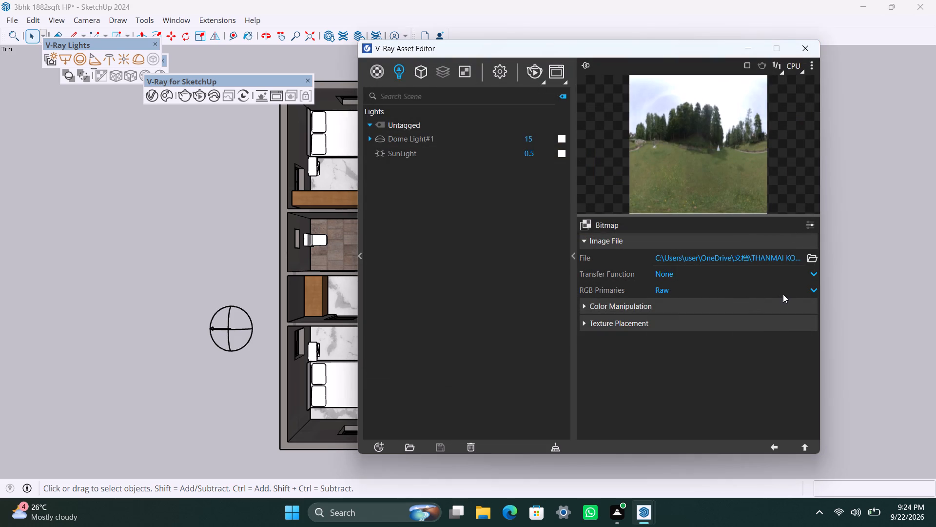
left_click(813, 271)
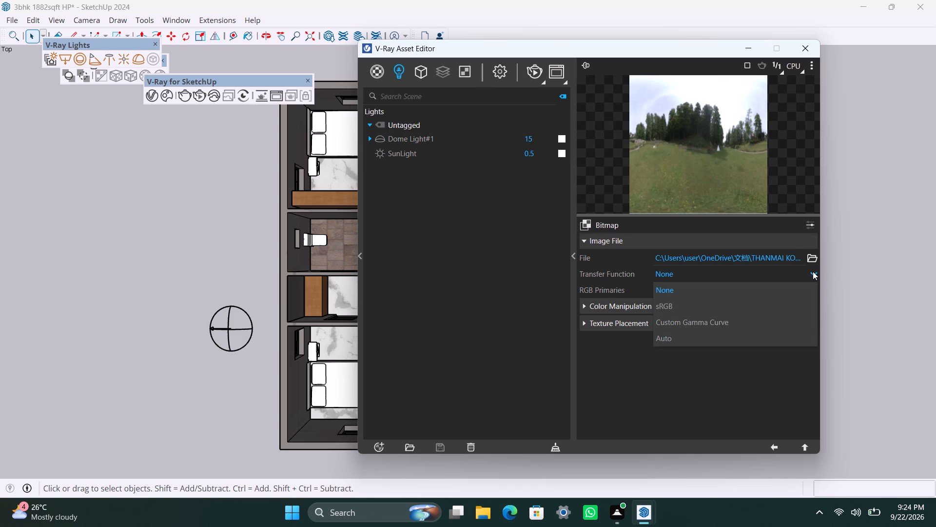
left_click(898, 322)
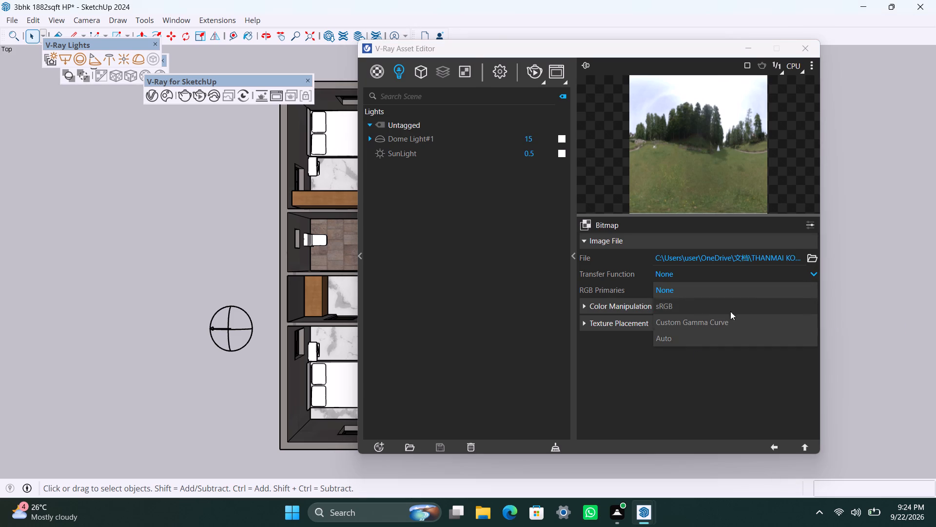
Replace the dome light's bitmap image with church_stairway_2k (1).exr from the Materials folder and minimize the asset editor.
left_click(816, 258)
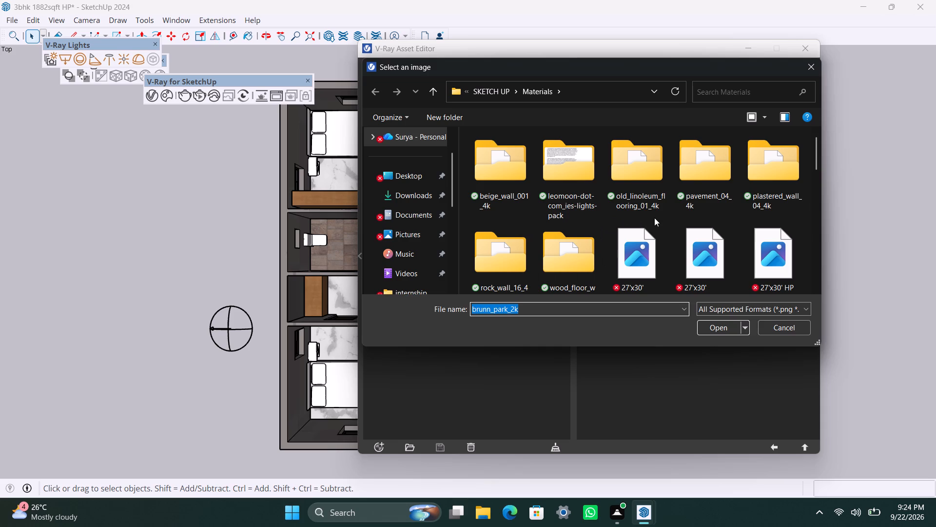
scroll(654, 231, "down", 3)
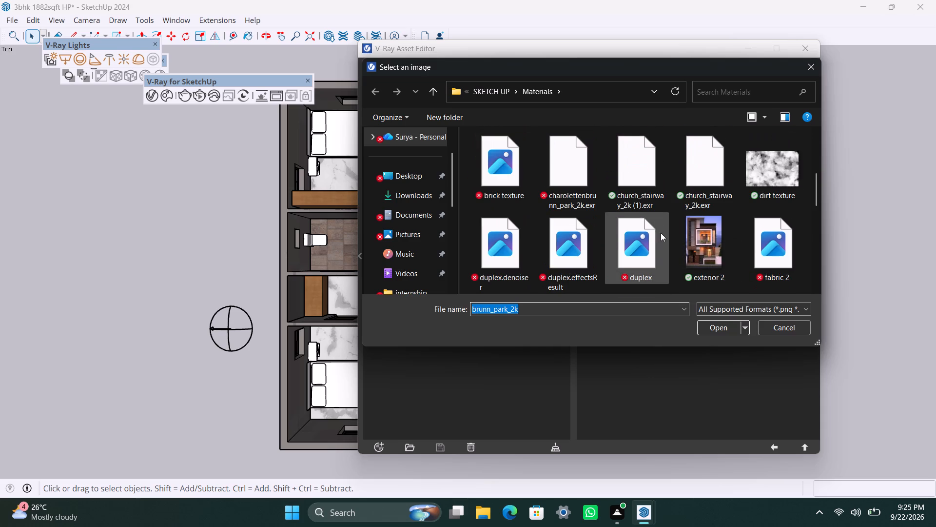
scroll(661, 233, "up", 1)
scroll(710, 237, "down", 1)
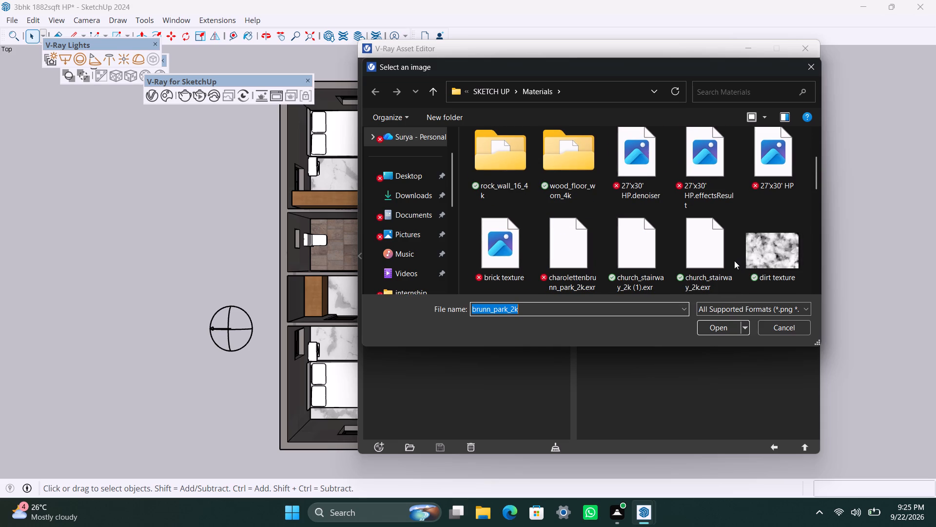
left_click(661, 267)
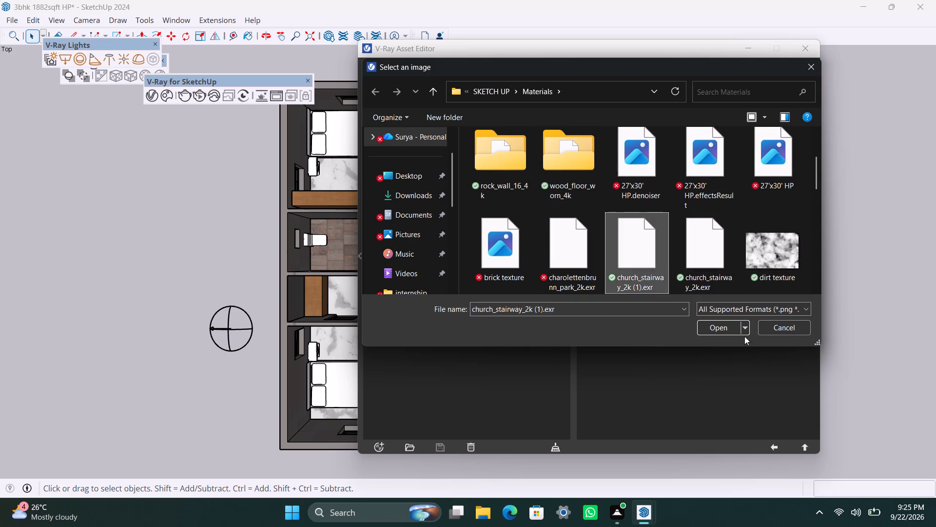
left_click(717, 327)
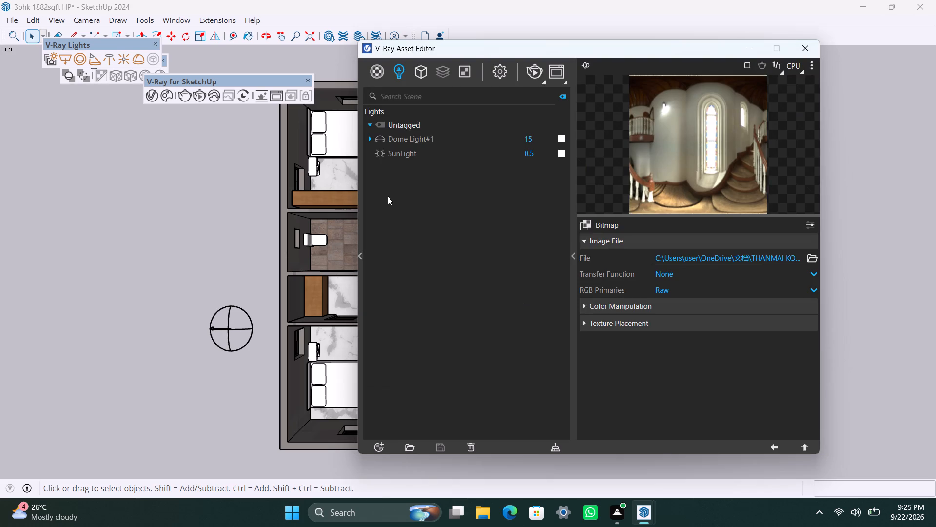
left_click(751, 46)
Run an interactive render of the house with the church stairway HDRI, stop it and minimize the frame buffer.
left_click(195, 96)
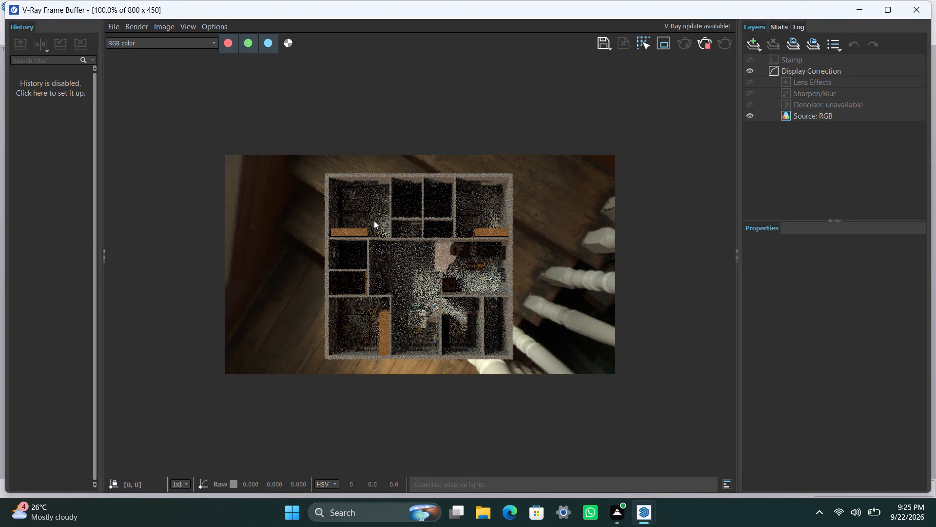
left_click(708, 45)
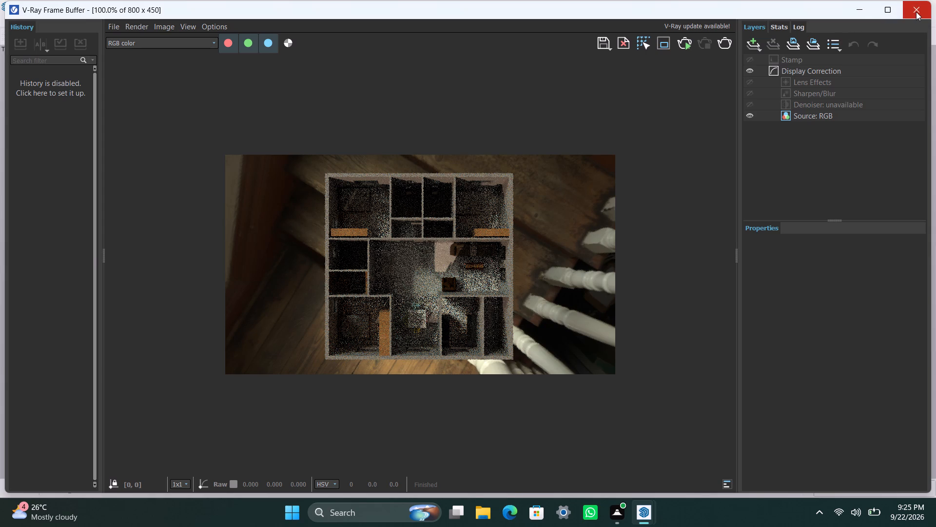
left_click(860, 13)
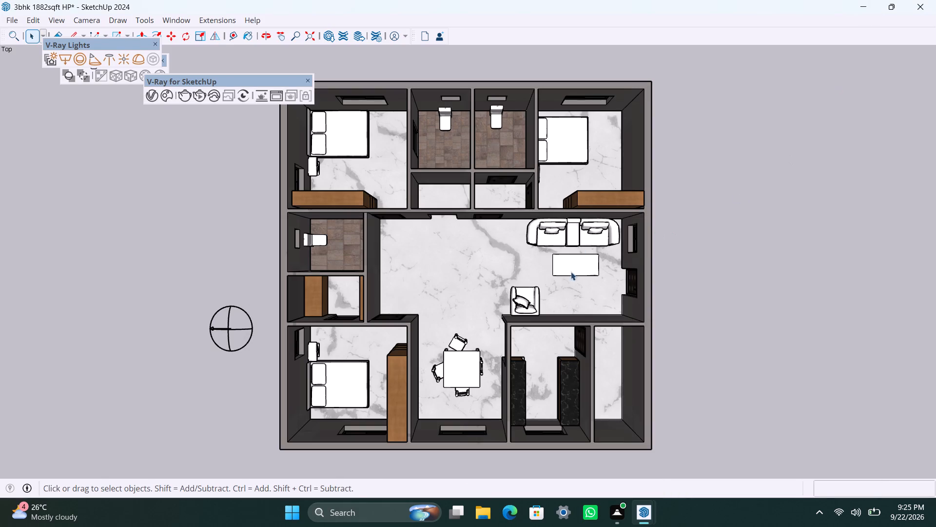
Replace the dome light's texture with a new empty Bitmap in the asset editor, cancelling the image file selection.
left_click(155, 101)
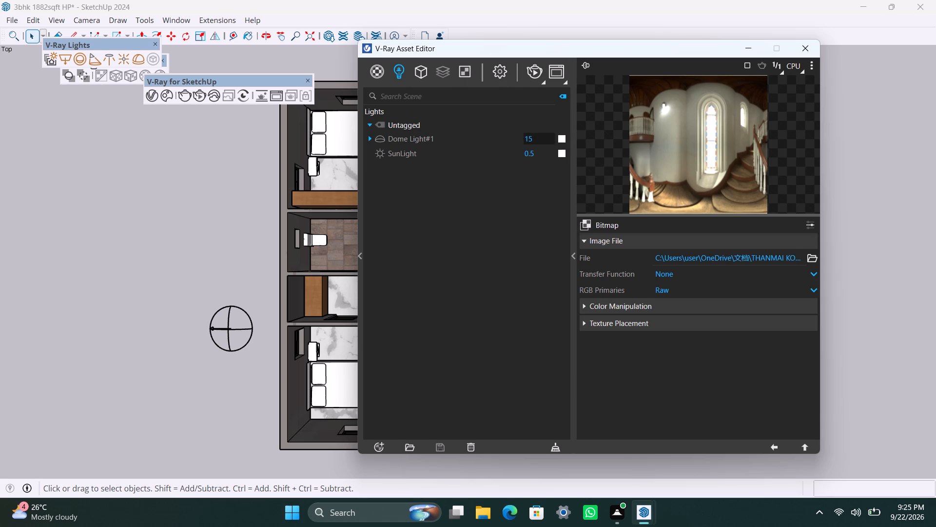
left_click(588, 225)
right_click(617, 232)
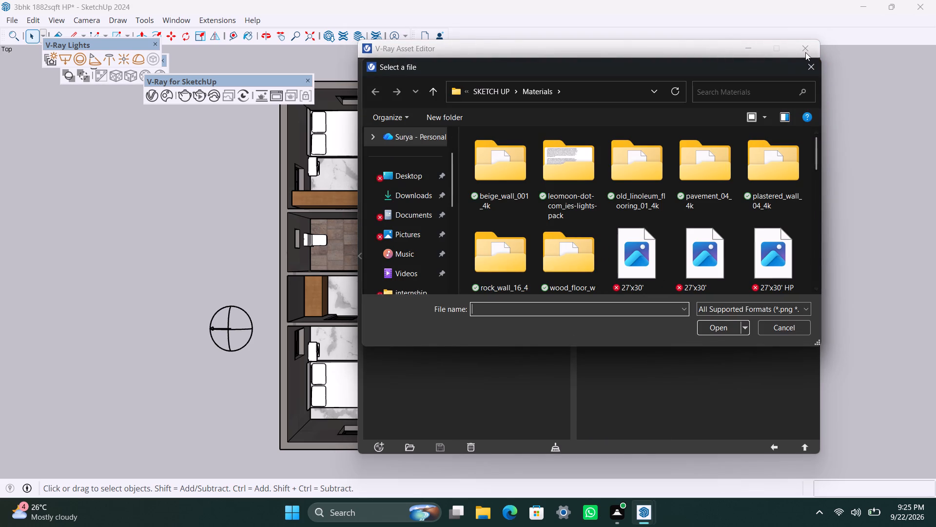
left_click(806, 52)
left_click(810, 69)
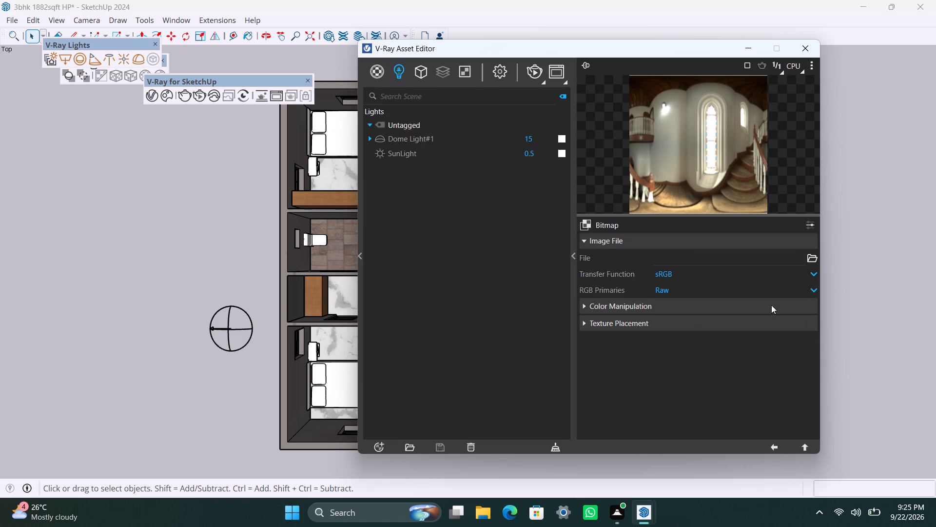
Run an interactive render of the house with the empty bitmap on the dome light, stop it and minimize the frame buffer.
left_click(482, 142)
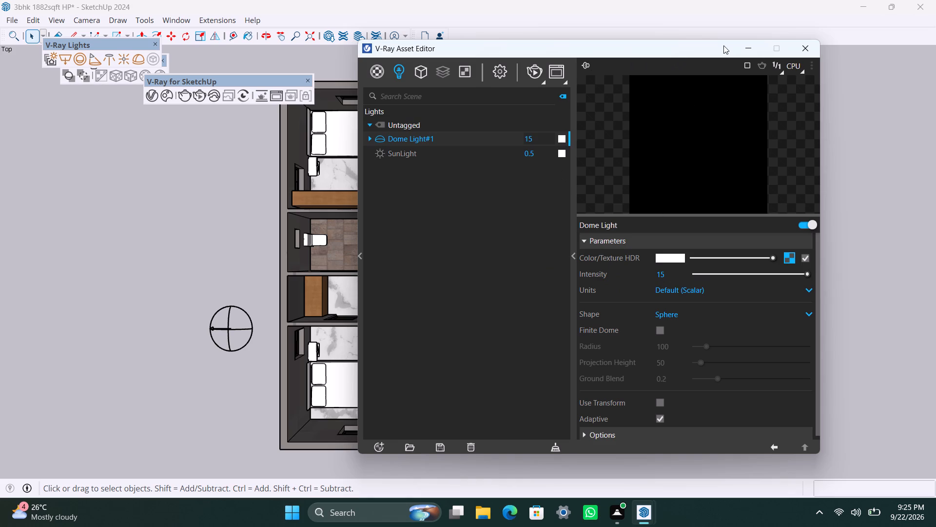
left_click(752, 44)
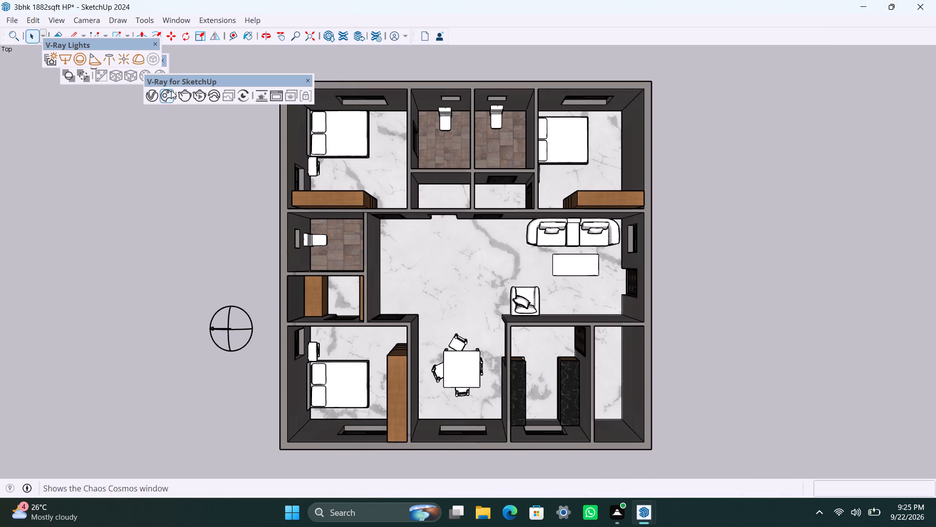
left_click(196, 95)
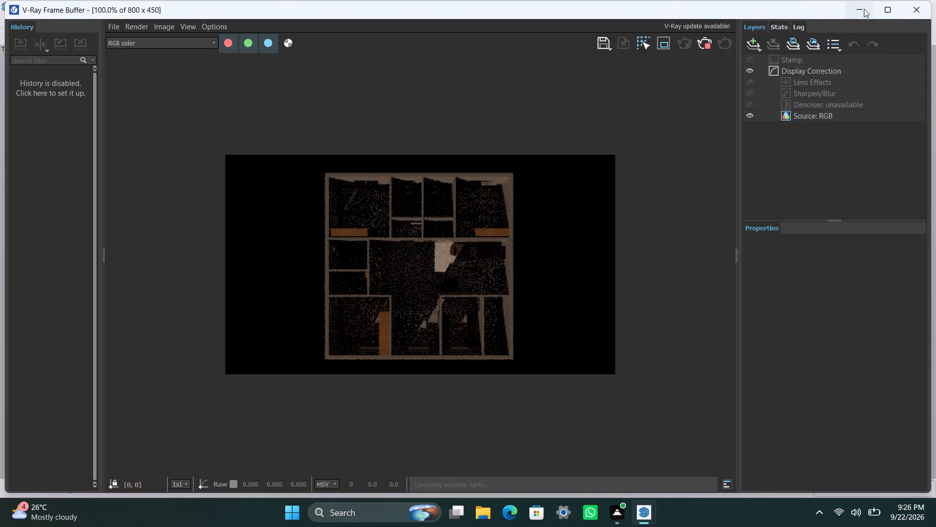
left_click(707, 44)
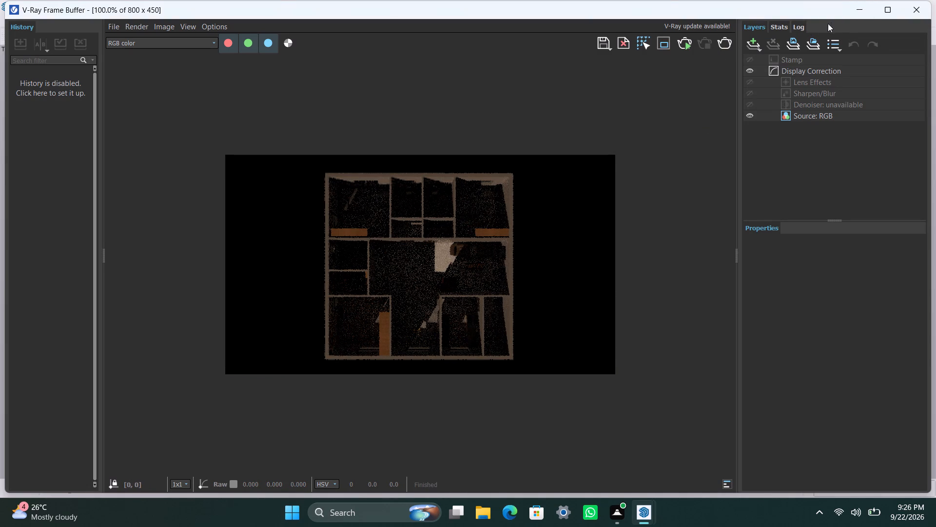
left_click(857, 11)
Set the SunLight intensity to 1 in the asset editor.
left_click(147, 96)
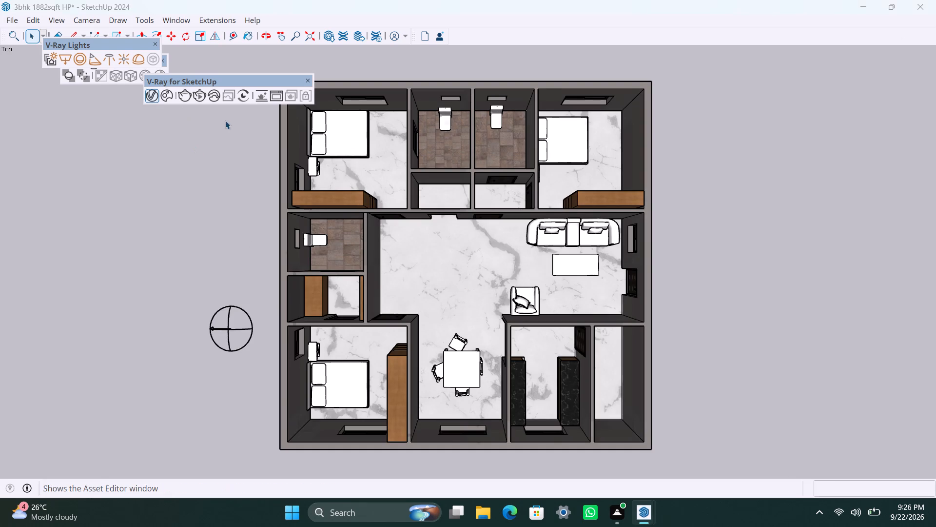
left_click_drag(538, 148, 508, 158)
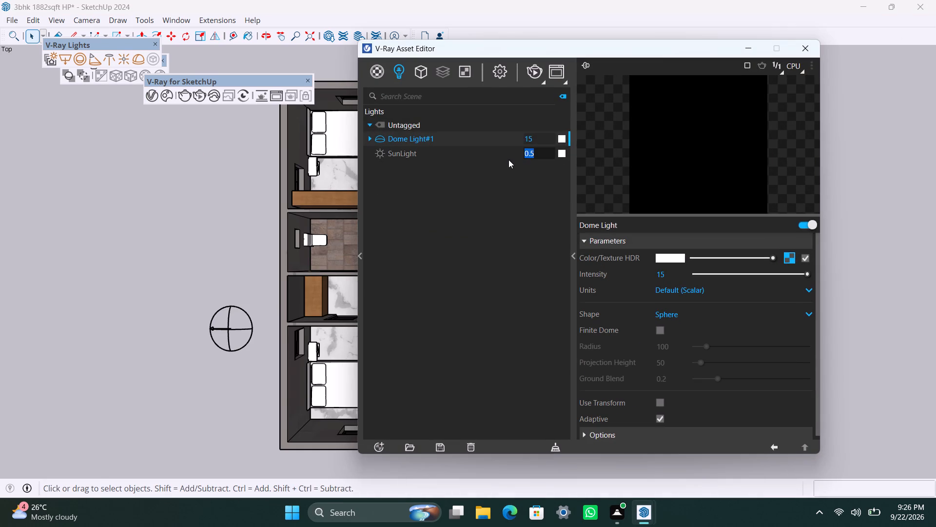
key("1")
left_click(513, 228)
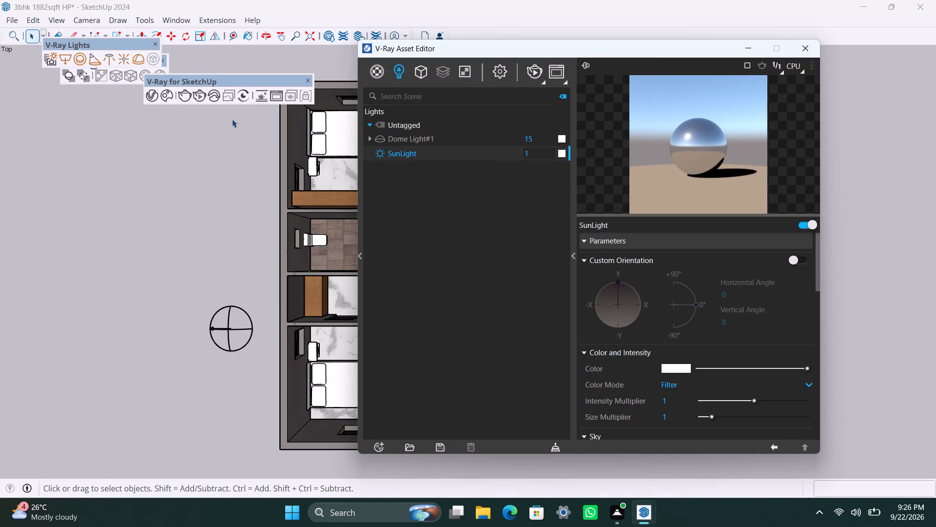
Run an interactive render of the house with the stronger sunlight, stop it and minimize the frame buffer.
left_click(198, 95)
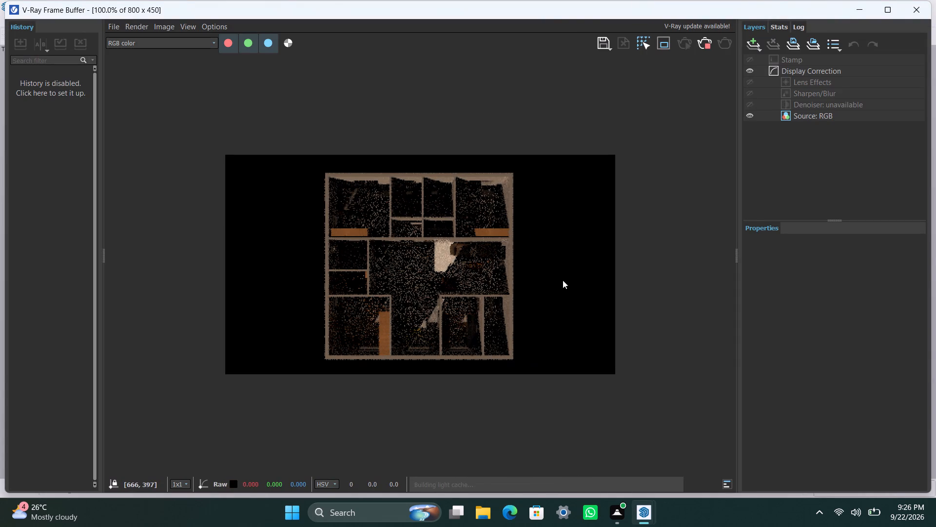
left_click(705, 49)
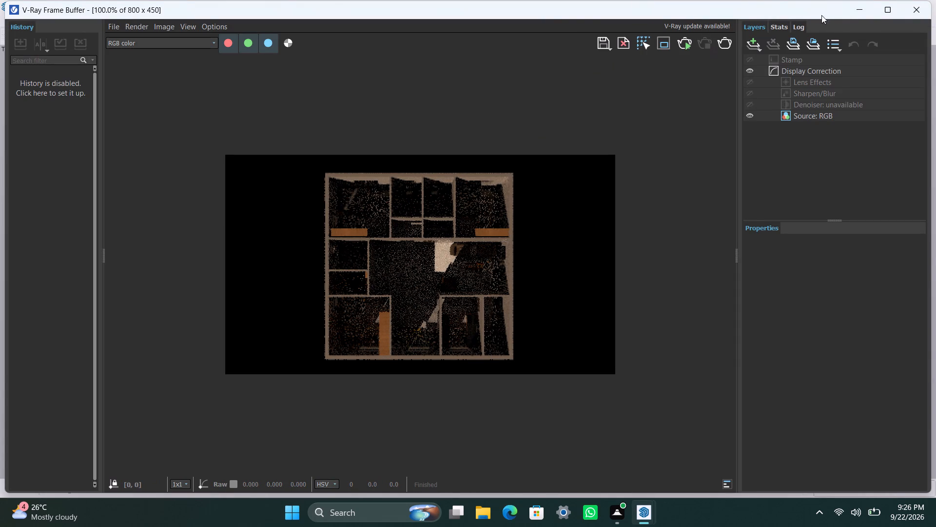
left_click(865, 9)
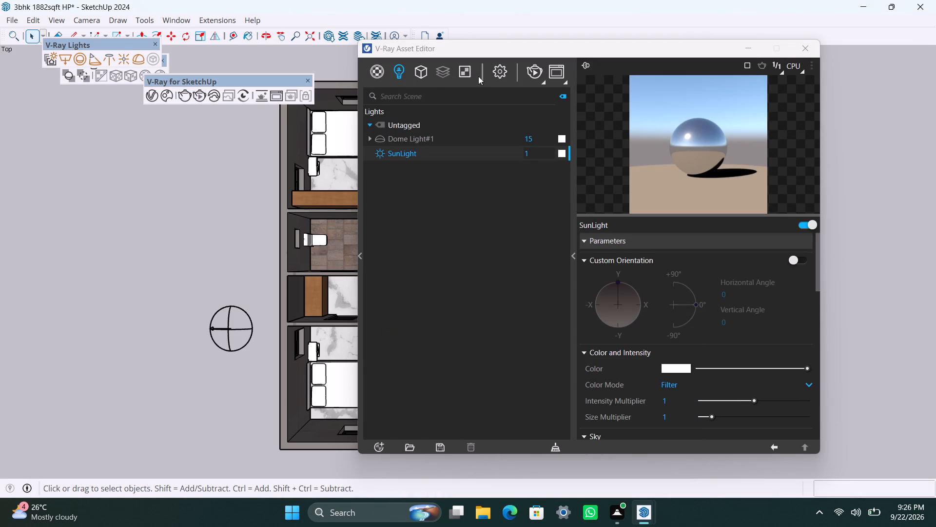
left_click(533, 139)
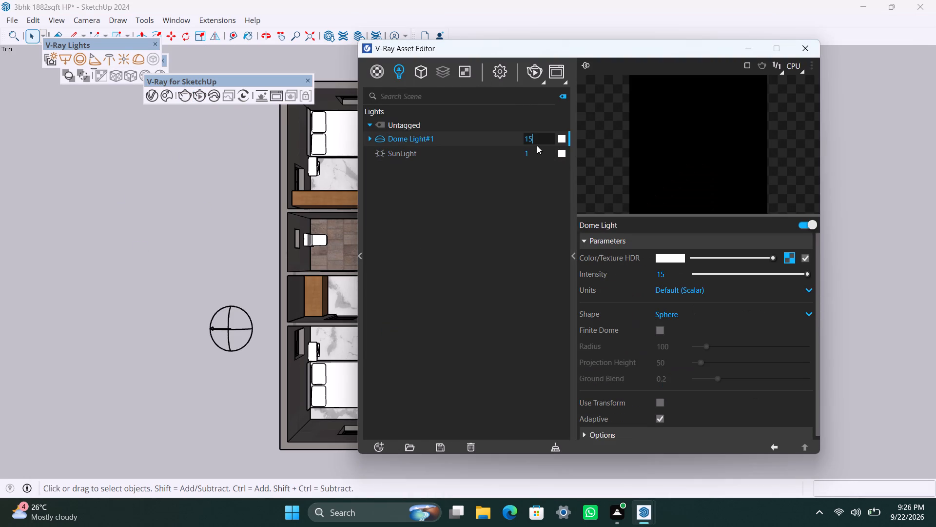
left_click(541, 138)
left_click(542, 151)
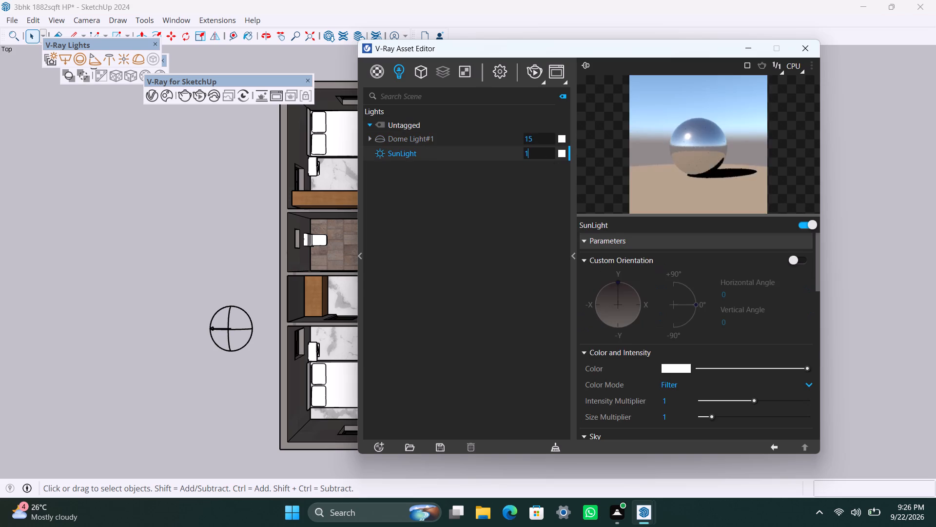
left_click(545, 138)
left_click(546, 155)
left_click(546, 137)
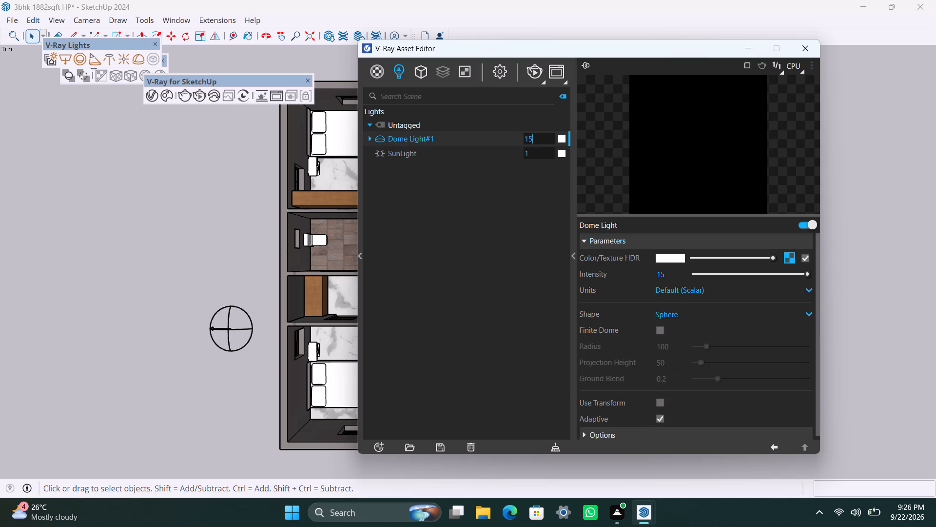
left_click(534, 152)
Turn off the dome light's HDR texture and set its intensity first to 10, finally to 8.
left_click(535, 140)
left_click(804, 259)
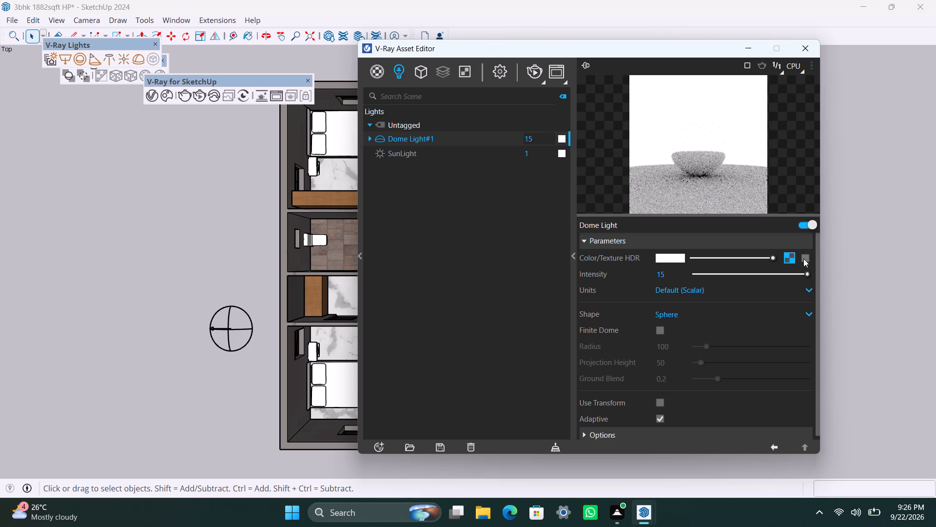
left_click_drag(537, 140, 503, 149)
type("10")
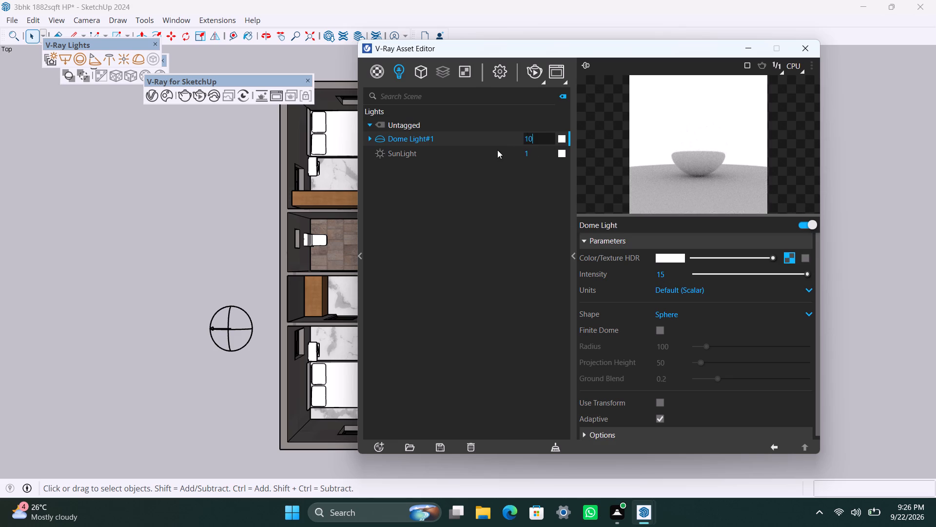
left_click(129, 202)
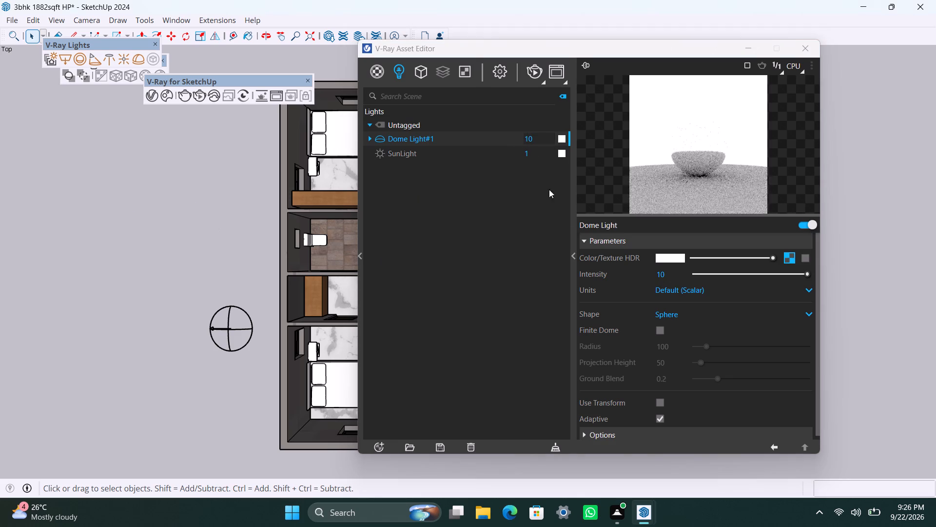
left_click_drag(540, 141, 517, 143)
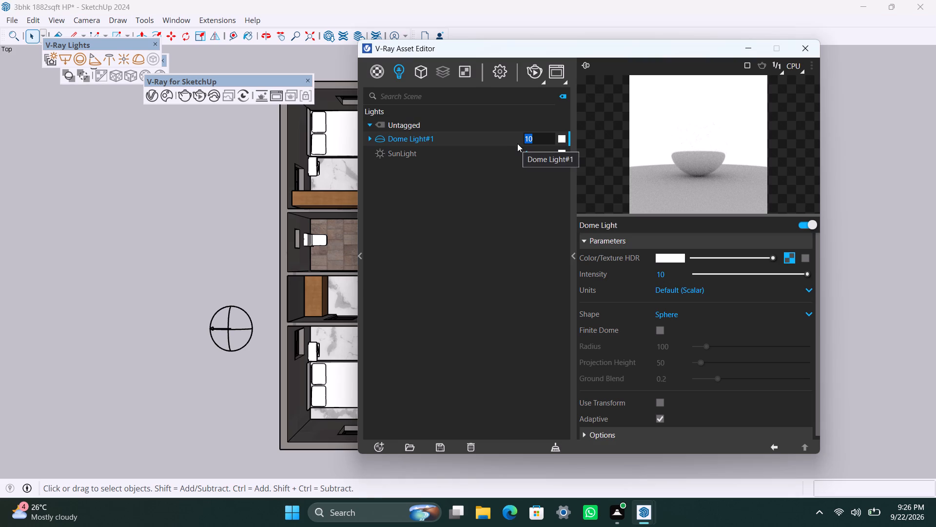
key("8")
left_click(214, 205)
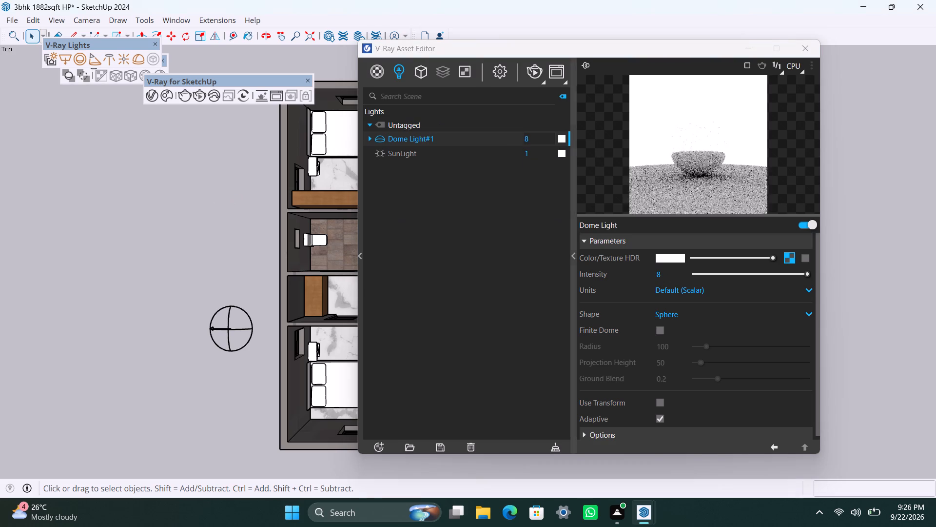
Darken the dome light's plain color to a neutral grey of about 0.633 with the texture off, and minimize the V-Ray windows.
left_click(807, 260)
left_click(674, 256)
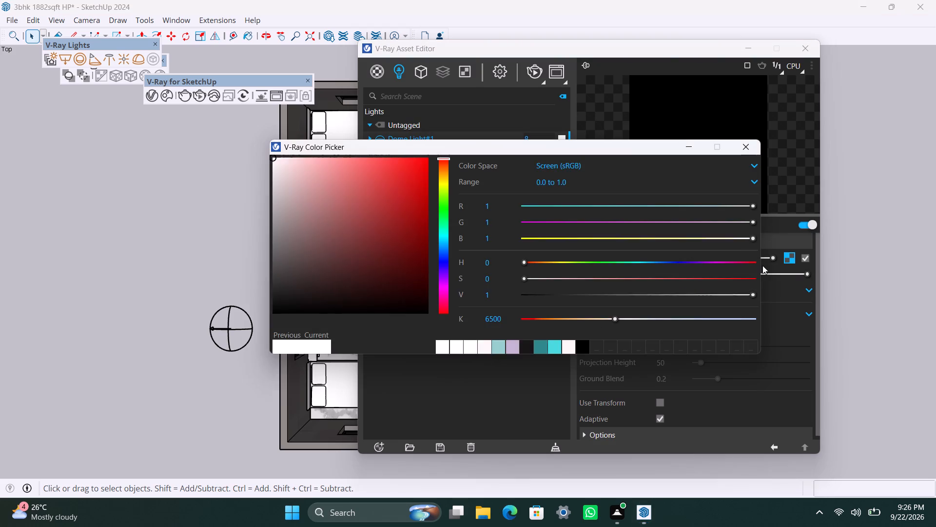
left_click(810, 255)
left_click(804, 256)
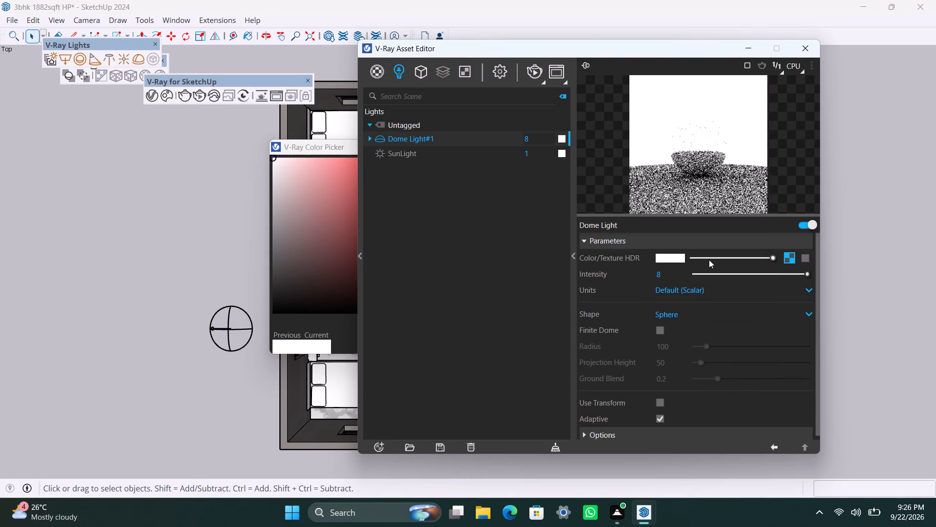
left_click_drag(770, 255, 731, 260)
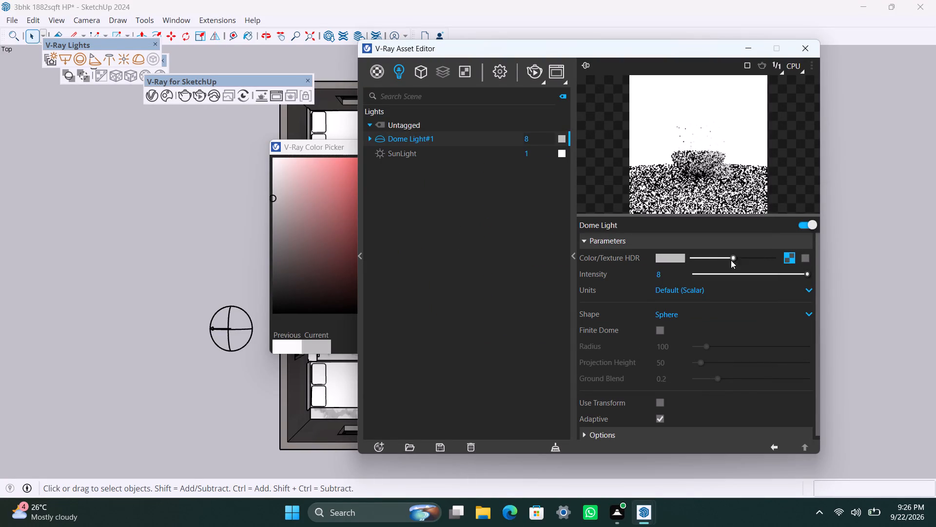
left_click_drag(731, 260, 714, 264)
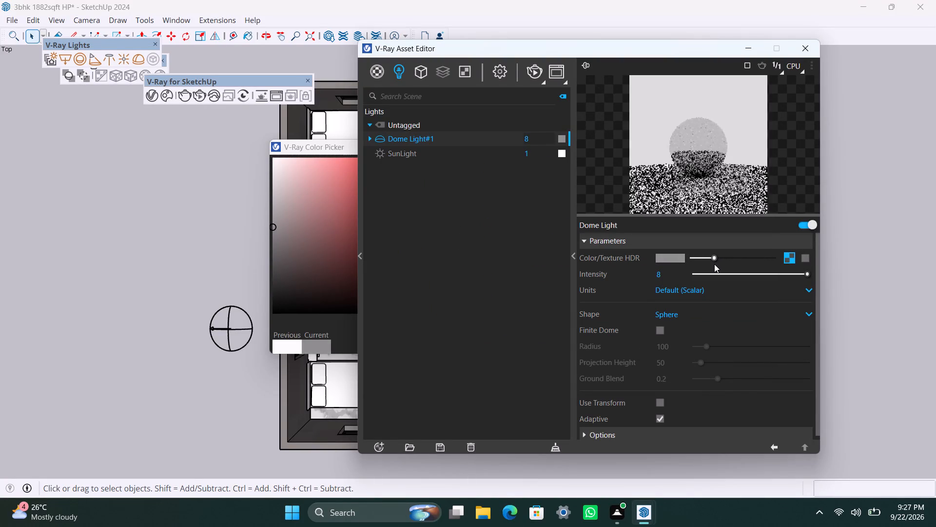
left_click_drag(714, 264, 721, 265)
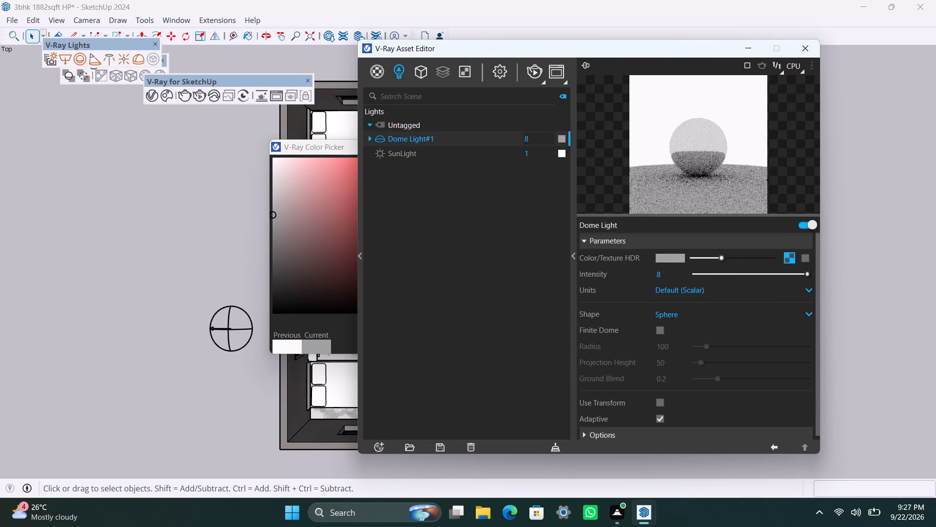
left_click(744, 51)
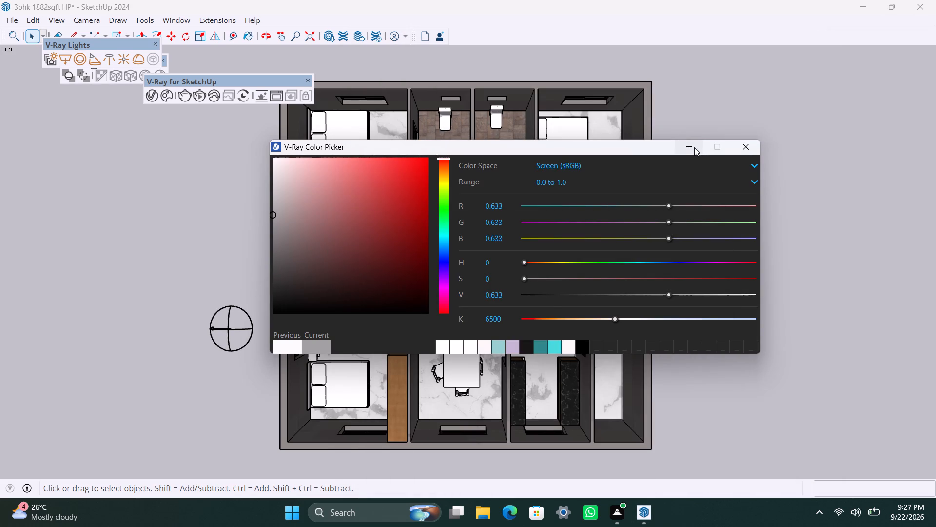
left_click(693, 147)
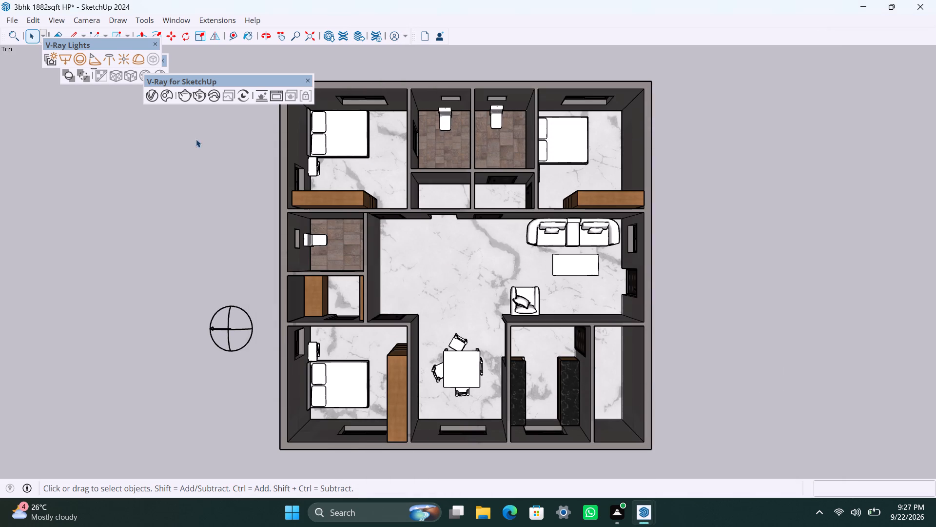
Run an interactive render of the house with the grey dome light, inspect it, stop it and close the frame buffer.
left_click(197, 92)
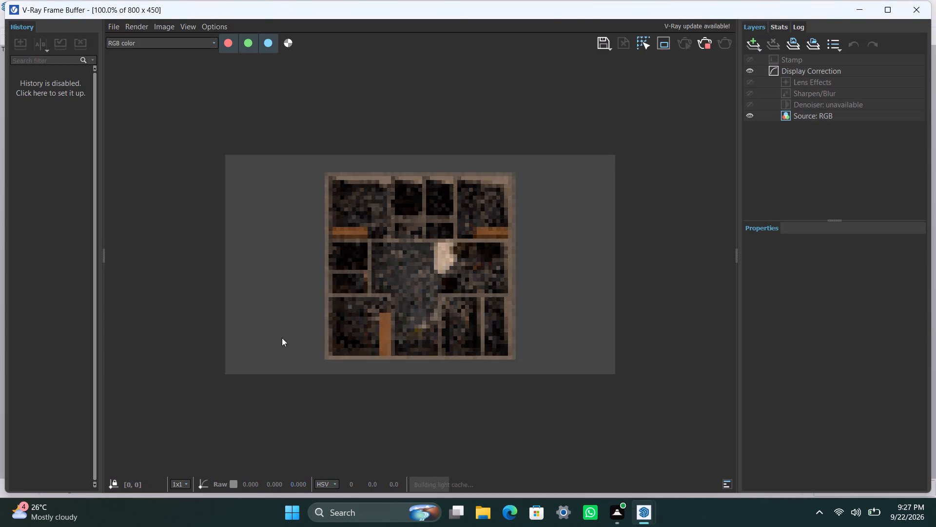
scroll(472, 311, "up", 1)
scroll(466, 308, "down", 1)
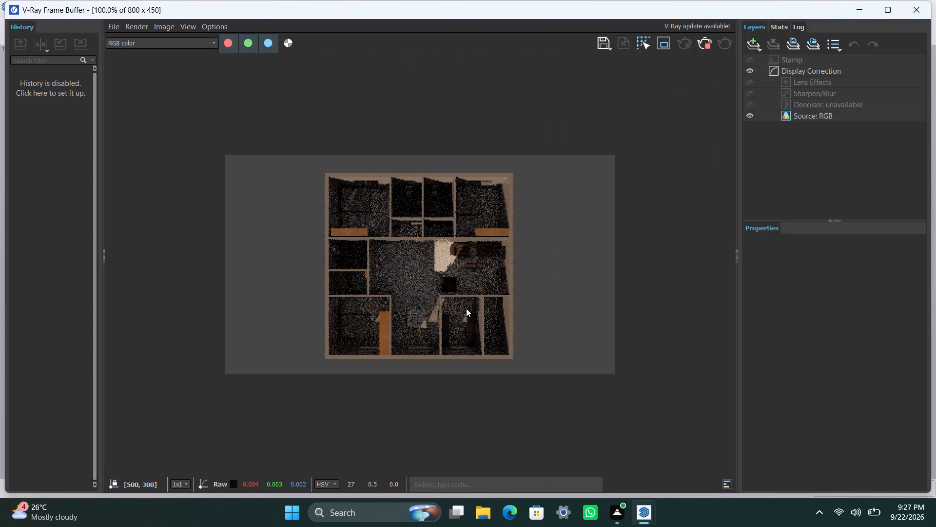
scroll(466, 308, "up", 1)
scroll(466, 308, "down", 1)
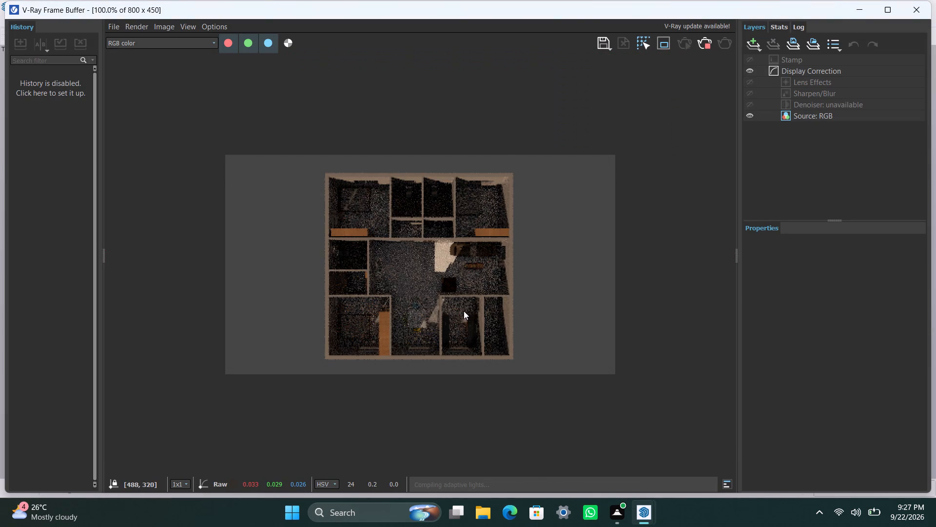
scroll(464, 311, "up", 1)
scroll(470, 313, "down", 1)
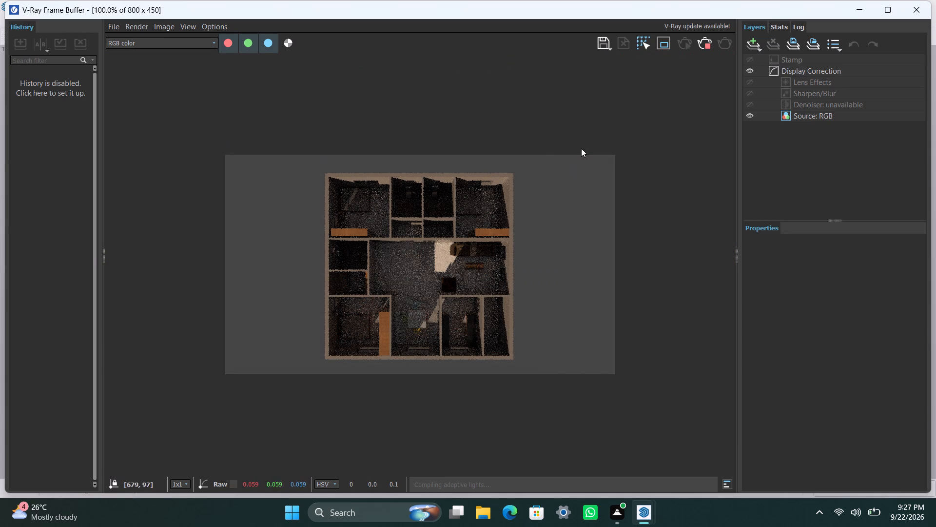
left_click(705, 48)
left_click(909, 2)
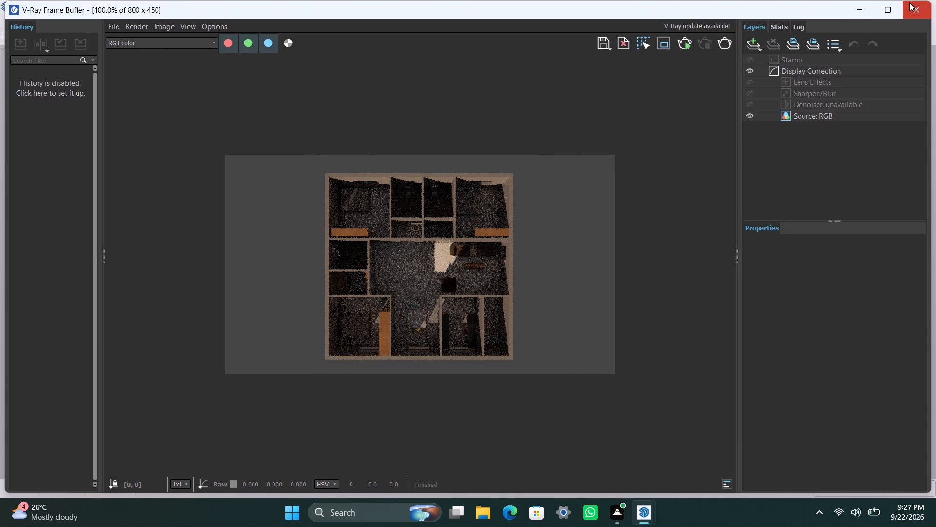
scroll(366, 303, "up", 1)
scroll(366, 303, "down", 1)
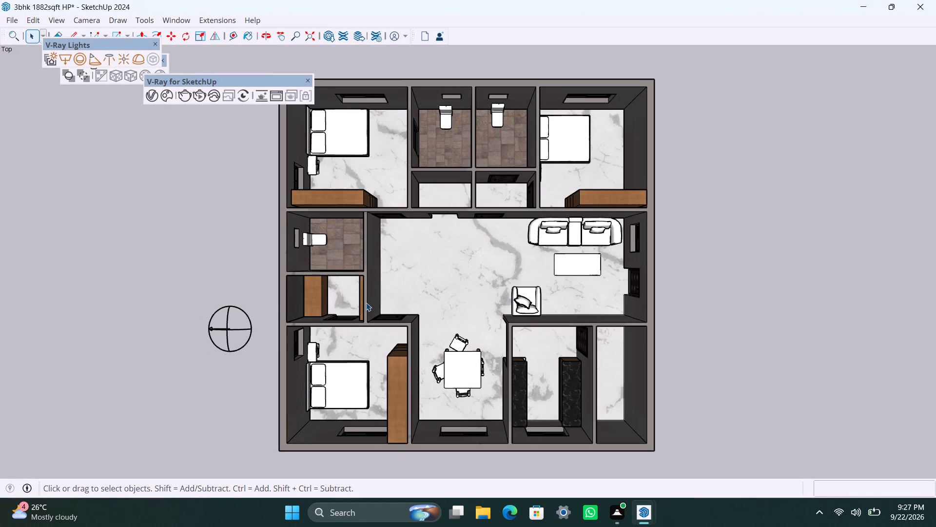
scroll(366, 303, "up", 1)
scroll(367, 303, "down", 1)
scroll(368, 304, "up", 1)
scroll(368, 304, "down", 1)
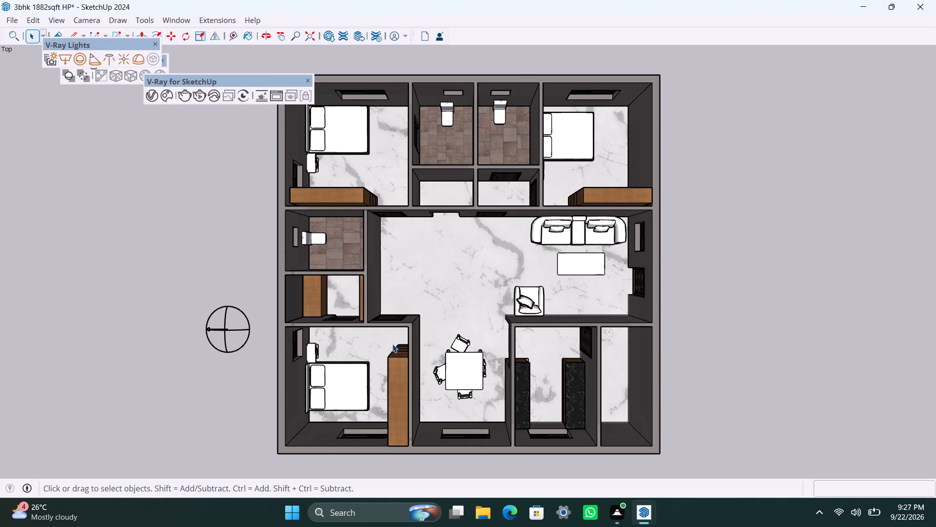
Close the floating V-Ray for SketchUp toolbar.
left_click(309, 81)
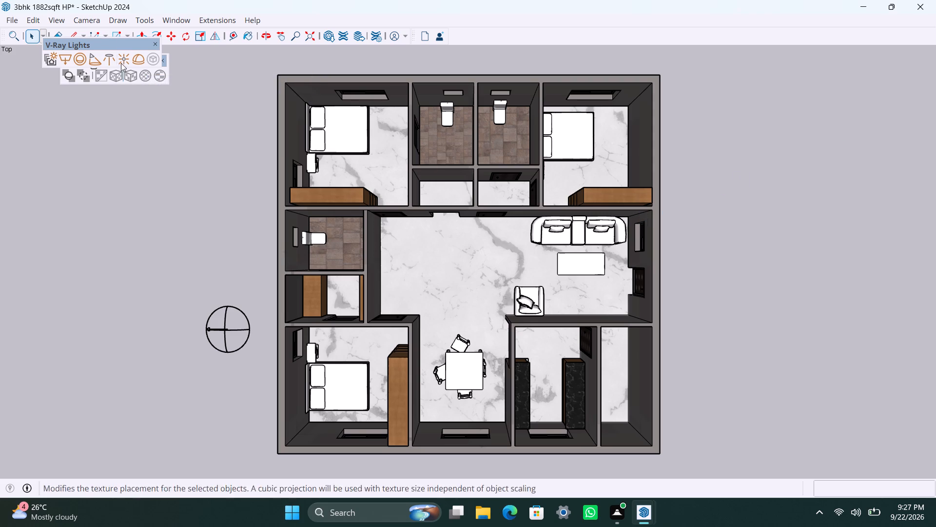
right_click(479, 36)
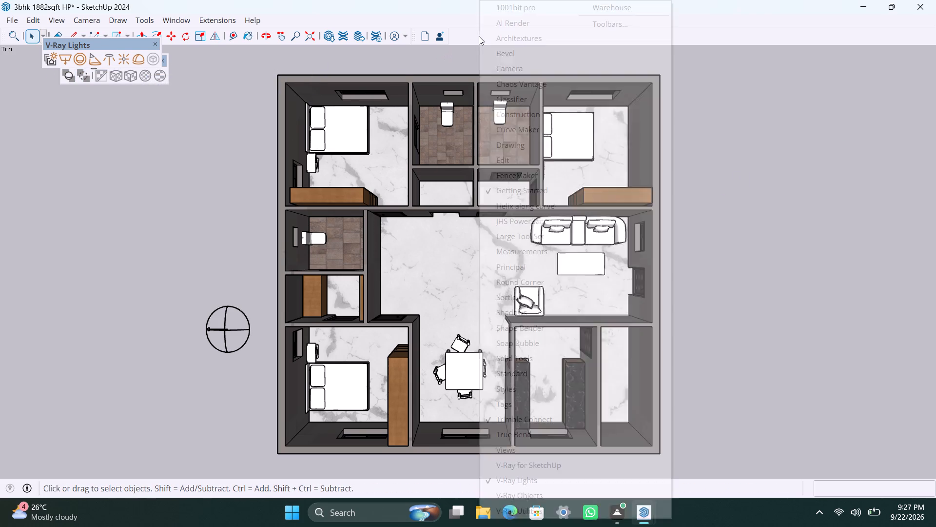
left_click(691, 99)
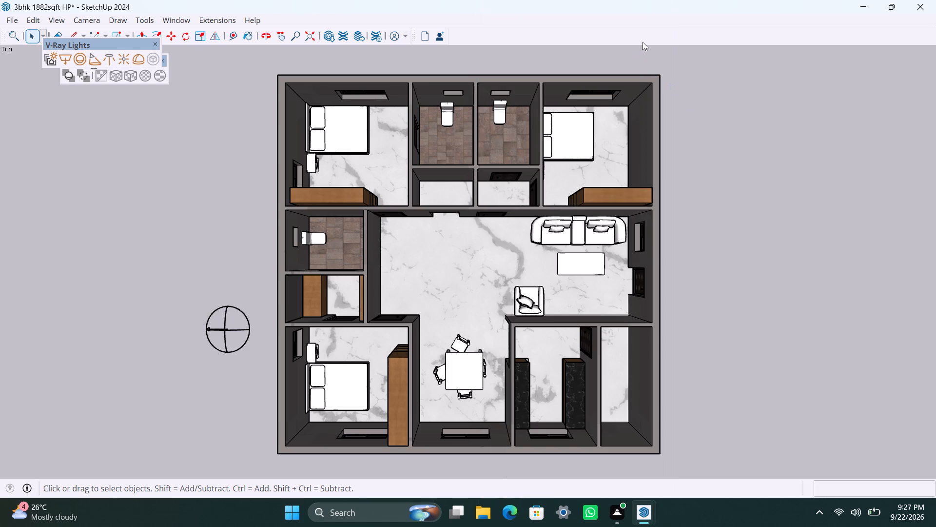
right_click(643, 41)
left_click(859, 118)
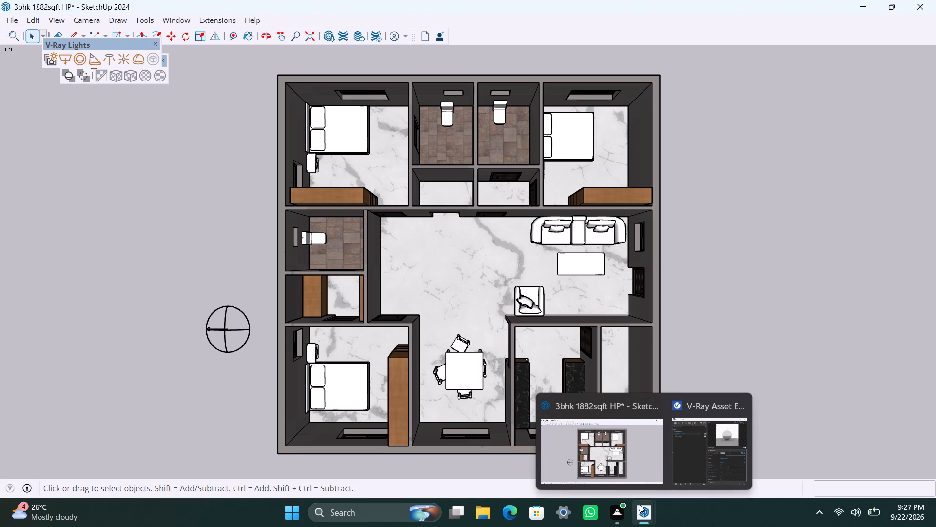
Reopen the V-Ray Asset Editor and set the SunLight intensity to 0.5.
left_click(723, 458)
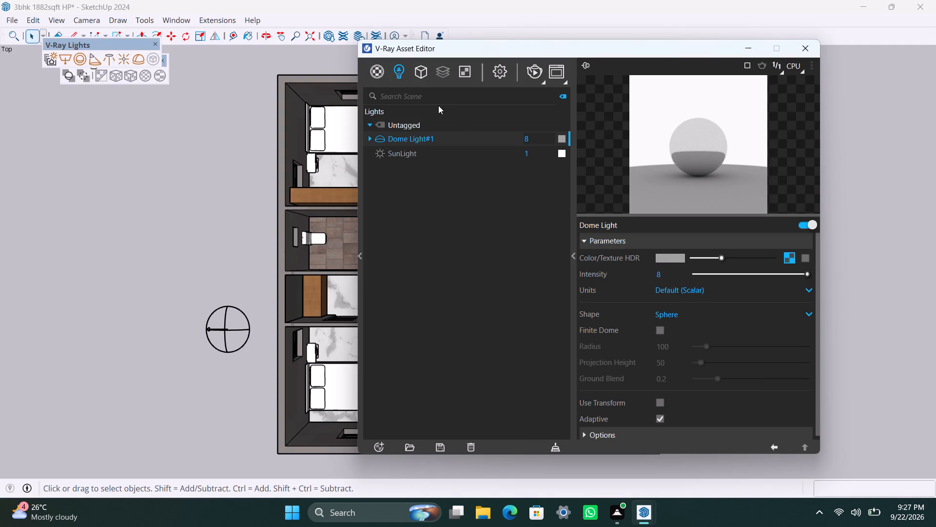
left_click(531, 147)
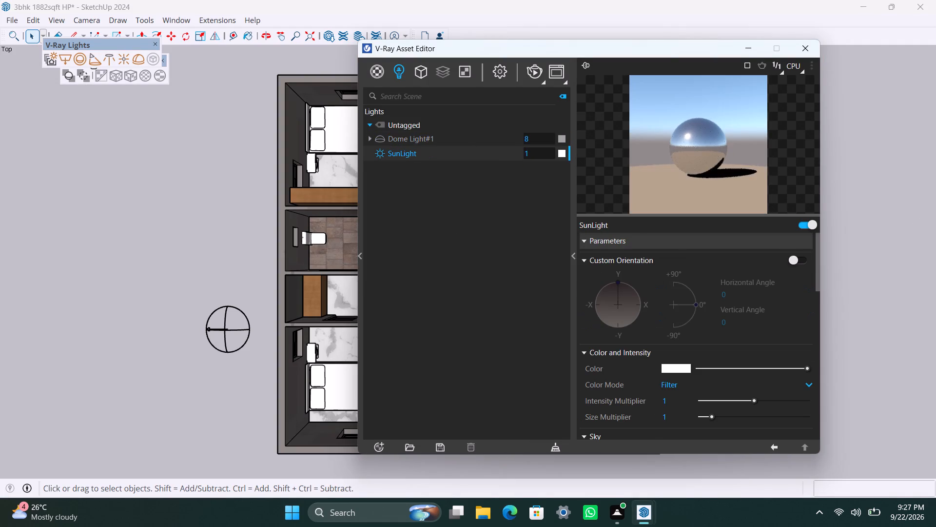
left_click_drag(536, 152, 516, 159)
type("0.5")
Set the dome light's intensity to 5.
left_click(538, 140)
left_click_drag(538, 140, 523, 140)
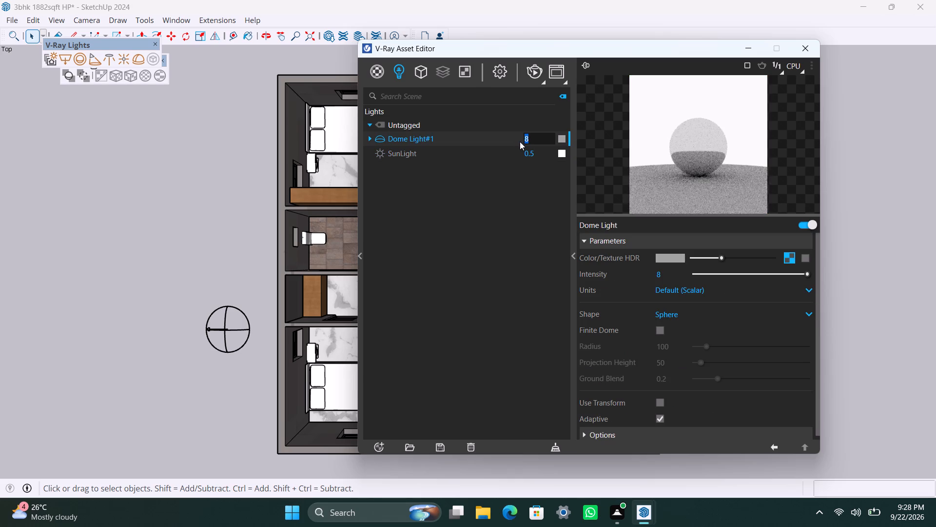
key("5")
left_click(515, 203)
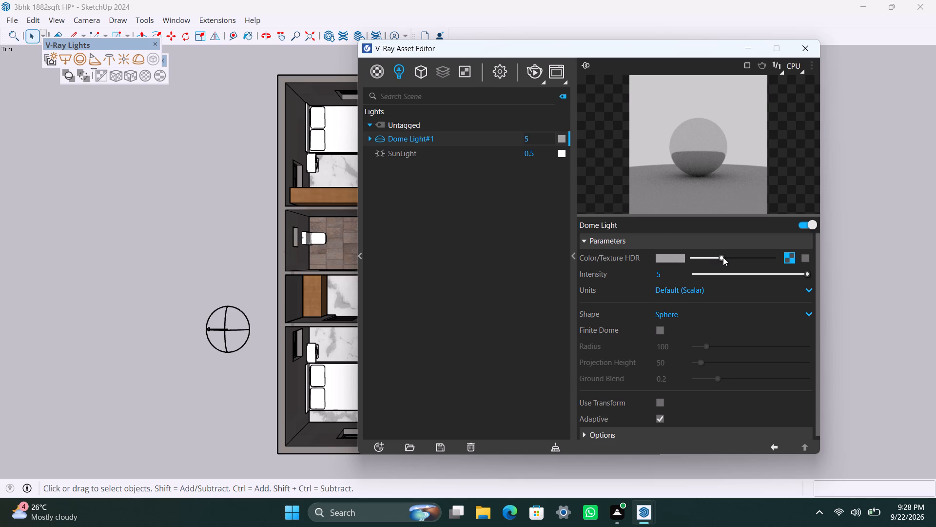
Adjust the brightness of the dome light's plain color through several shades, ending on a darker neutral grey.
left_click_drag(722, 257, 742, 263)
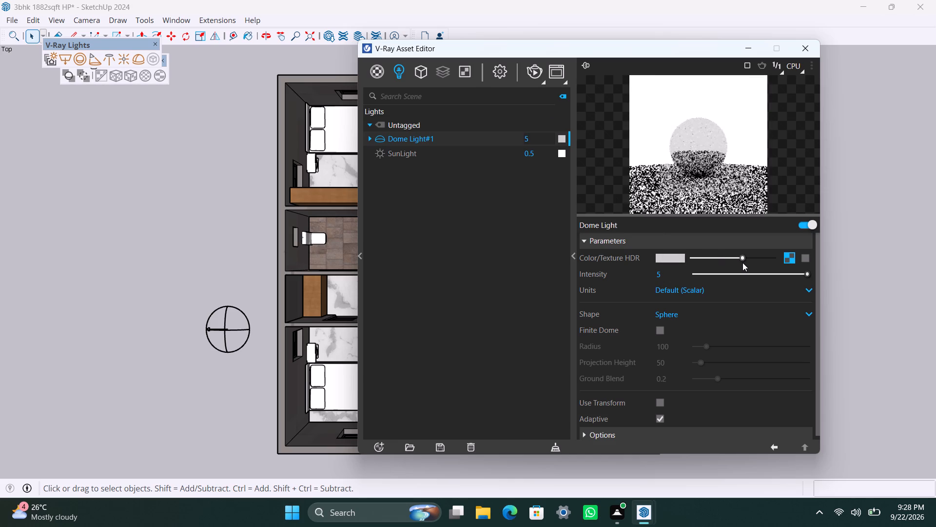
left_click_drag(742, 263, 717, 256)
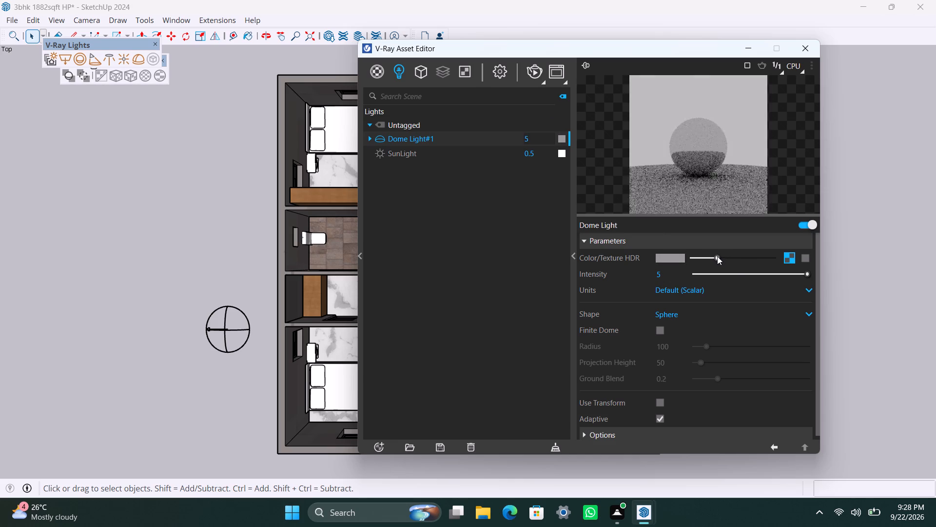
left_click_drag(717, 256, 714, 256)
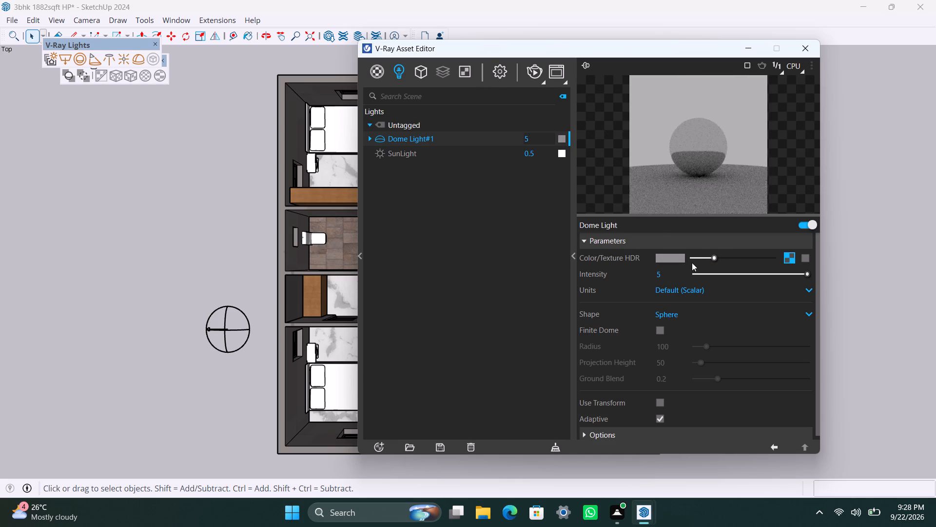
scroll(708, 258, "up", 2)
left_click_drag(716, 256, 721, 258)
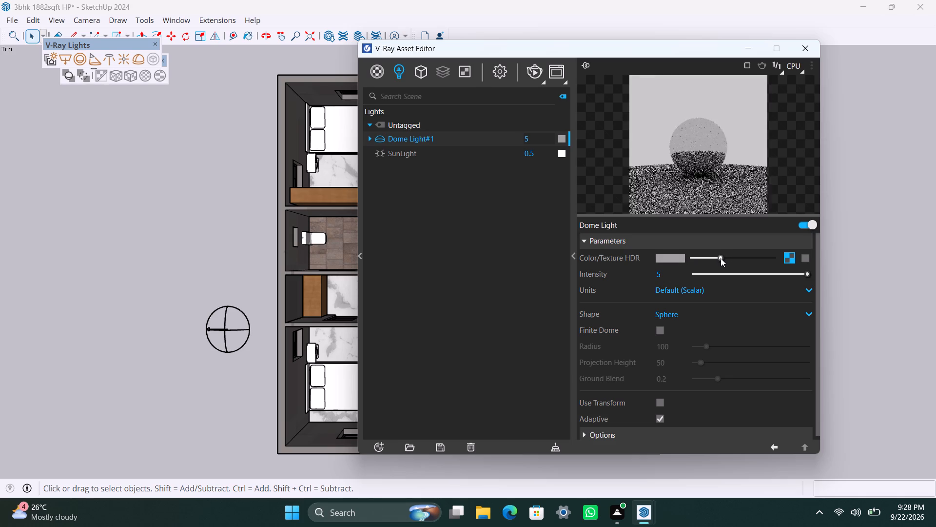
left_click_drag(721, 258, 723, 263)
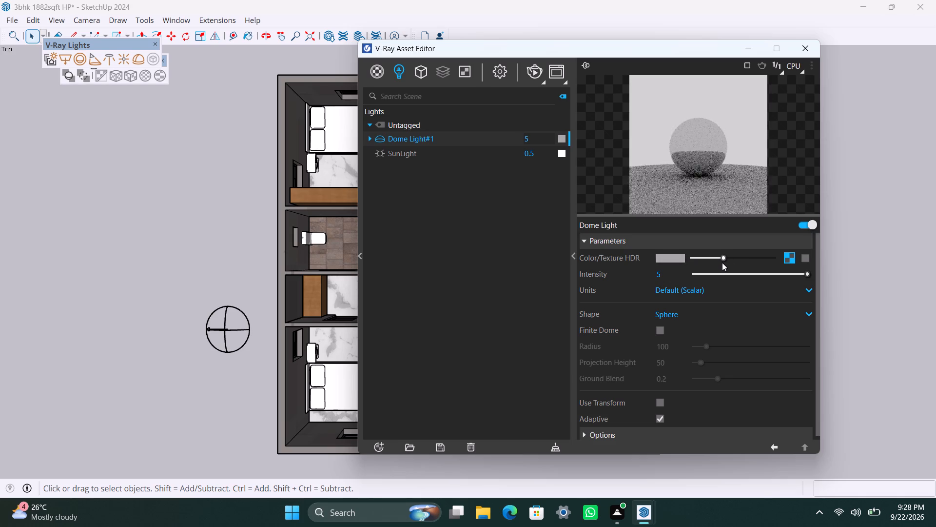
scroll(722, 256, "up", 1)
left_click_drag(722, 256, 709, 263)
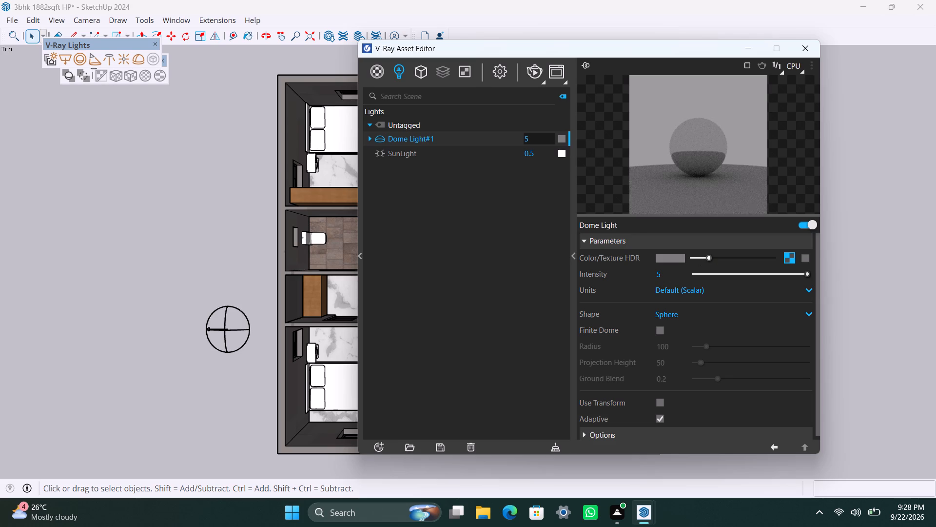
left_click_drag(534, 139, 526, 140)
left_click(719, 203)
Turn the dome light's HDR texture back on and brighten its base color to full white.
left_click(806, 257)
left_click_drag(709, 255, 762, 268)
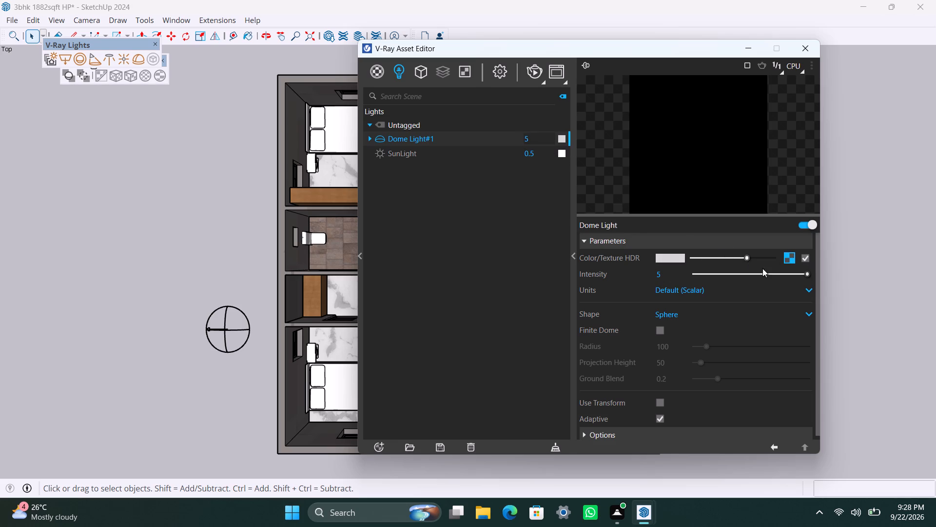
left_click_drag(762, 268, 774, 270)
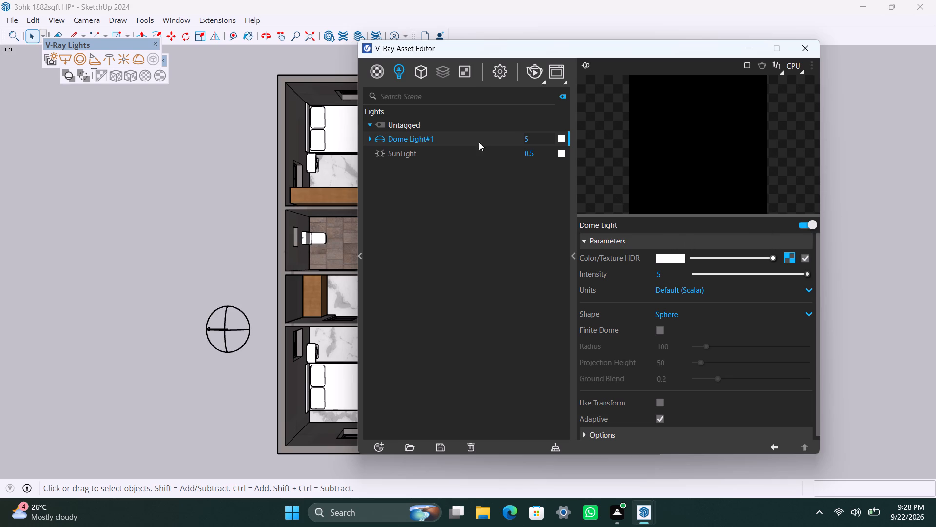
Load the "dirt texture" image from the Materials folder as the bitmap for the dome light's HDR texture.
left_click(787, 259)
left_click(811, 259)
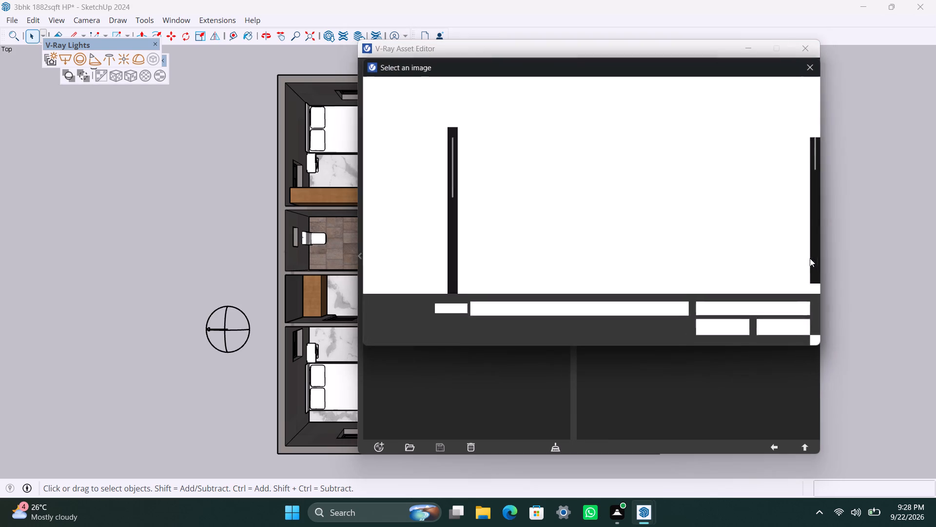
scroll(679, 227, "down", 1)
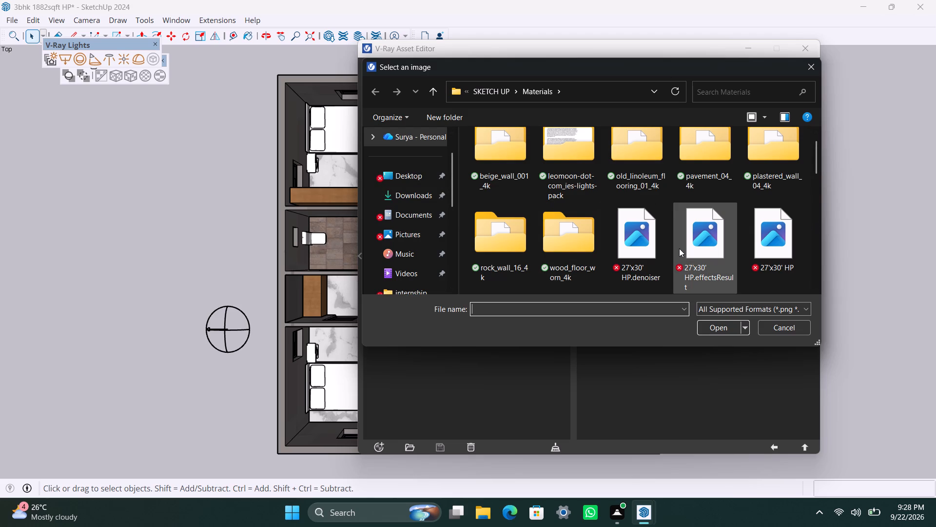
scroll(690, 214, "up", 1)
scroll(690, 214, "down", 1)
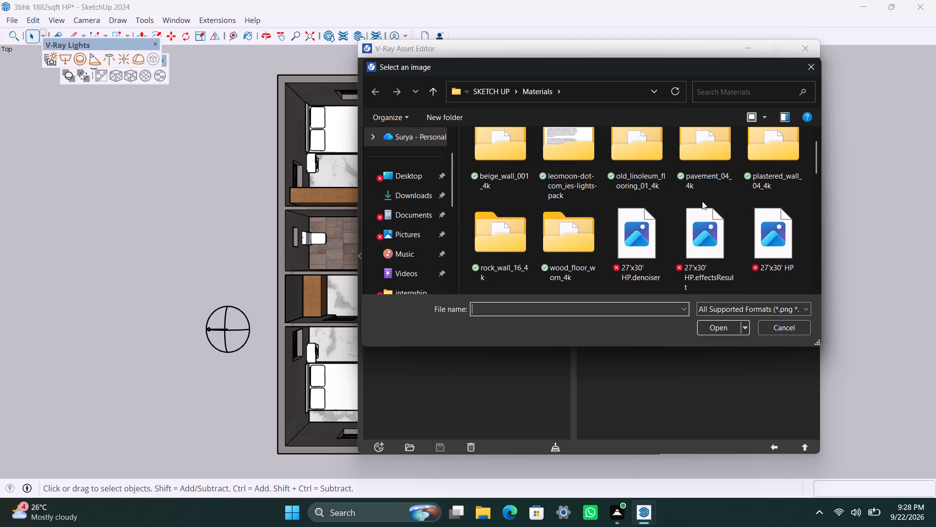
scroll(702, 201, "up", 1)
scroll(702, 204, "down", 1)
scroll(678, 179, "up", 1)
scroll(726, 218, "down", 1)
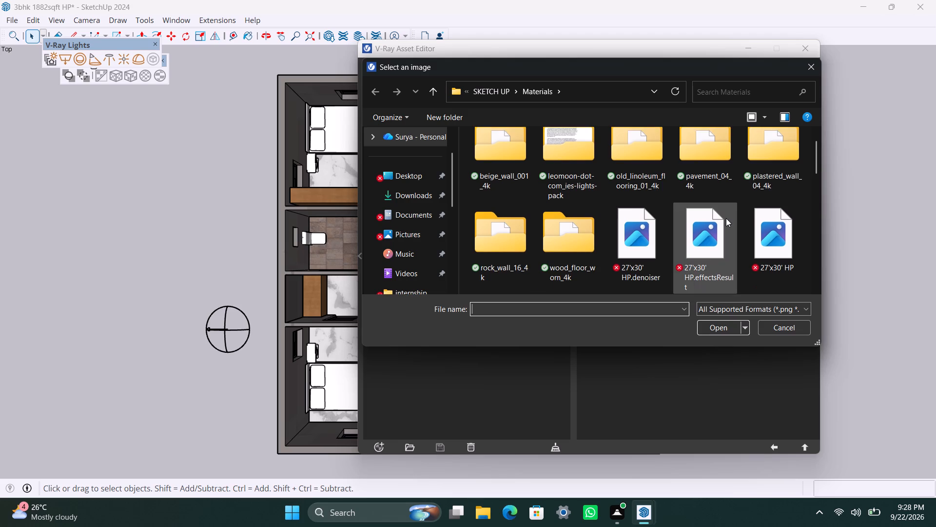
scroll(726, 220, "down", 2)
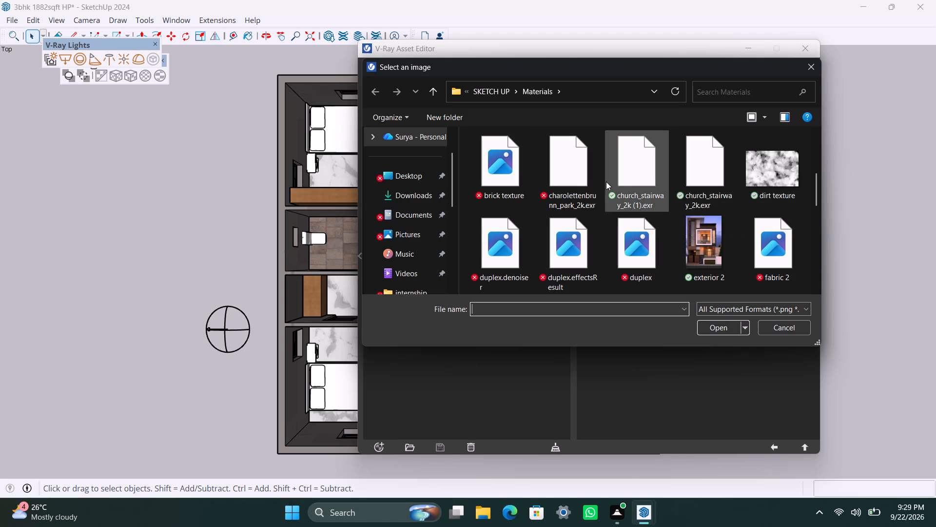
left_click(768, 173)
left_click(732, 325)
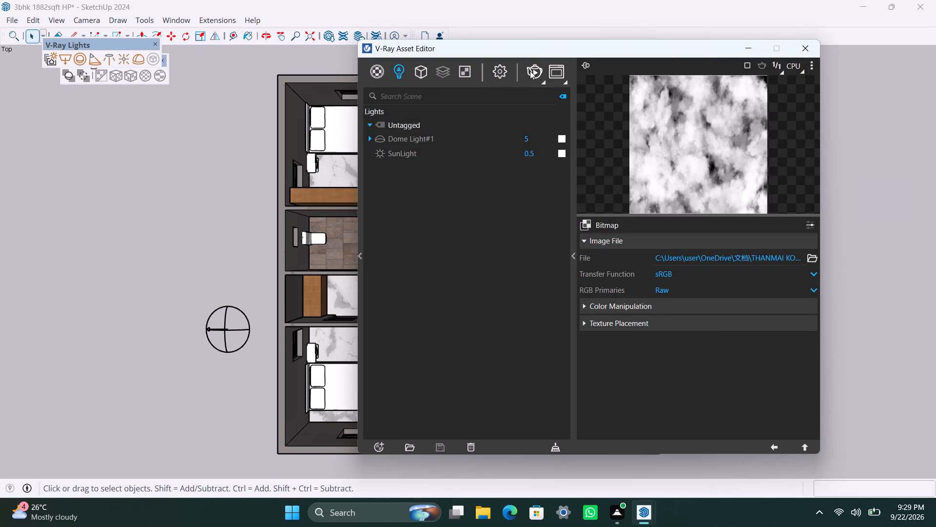
Run an interactive test render with the dirt-textured dome light, stop it, and close the frame buffer and the V-Ray for SketchUp toolbar.
left_click(740, 49)
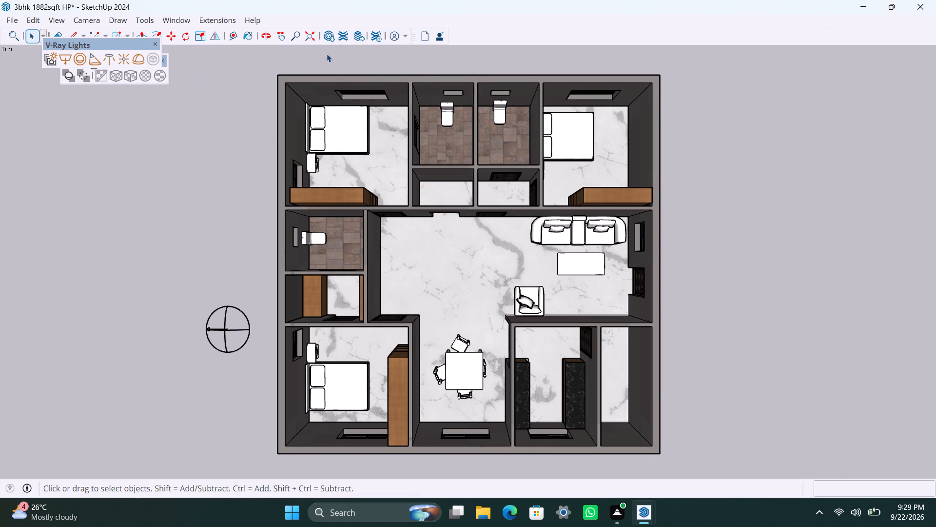
right_click(478, 35)
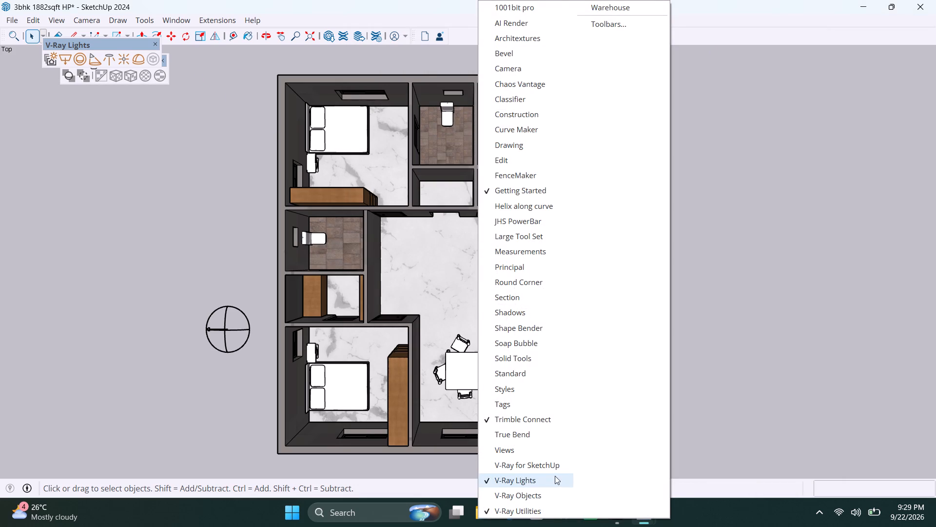
left_click(554, 466)
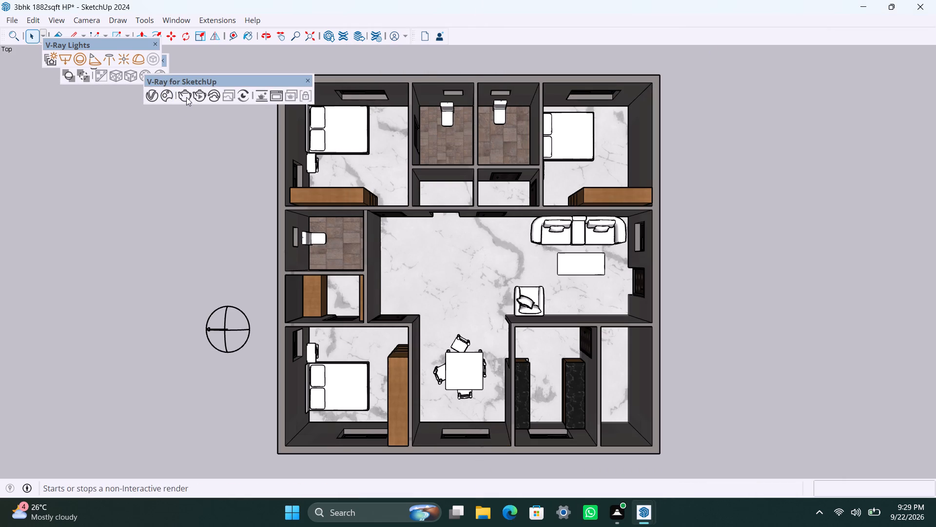
left_click(196, 97)
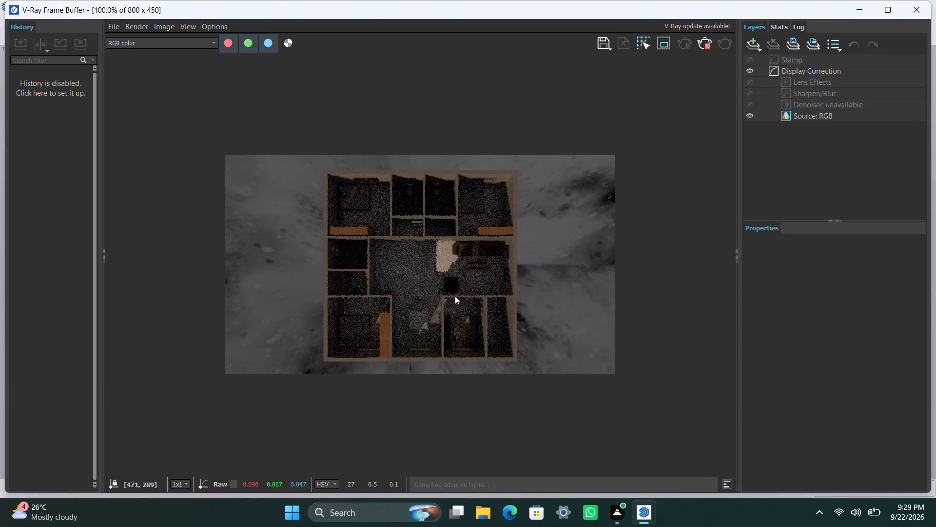
left_click(711, 46)
left_click(914, 16)
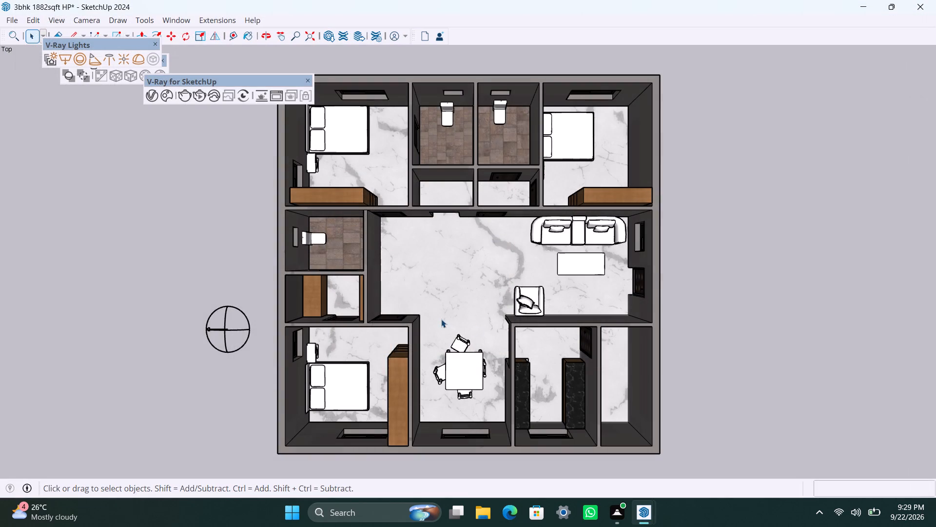
left_click(310, 80)
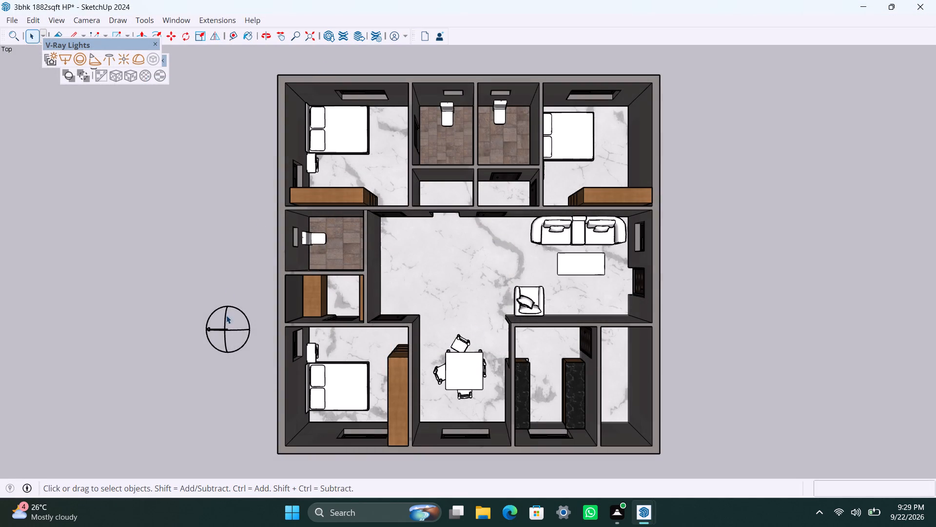
Delete the dome light placed beside the house plan.
left_click(228, 344)
left_click(220, 344)
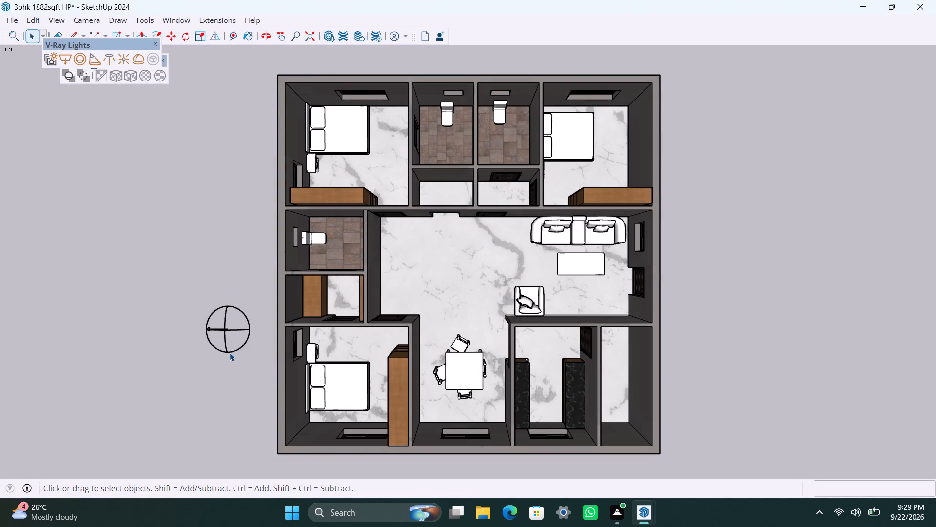
left_click(224, 351)
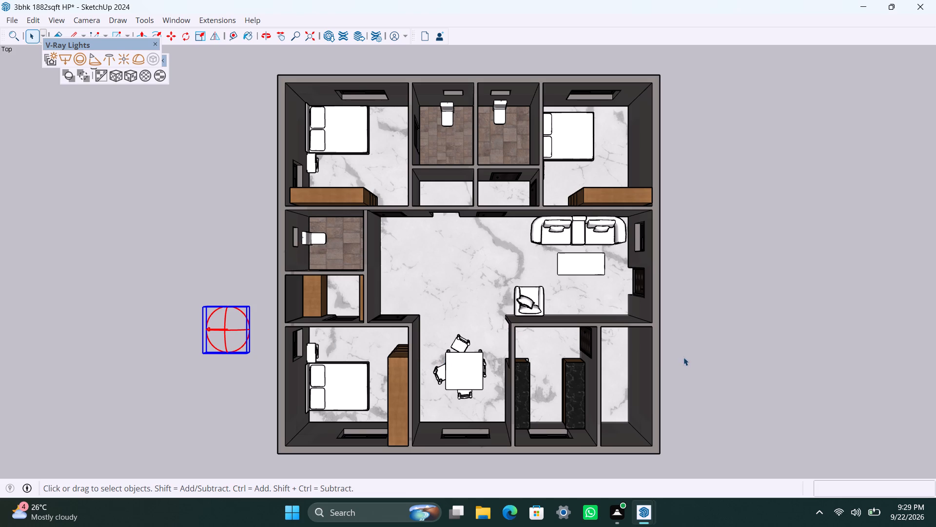
left_click(717, 340)
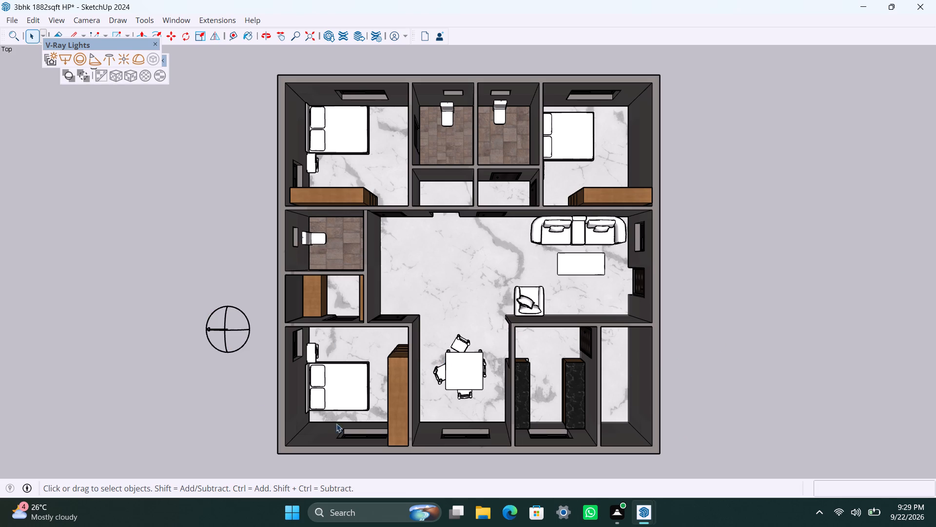
left_click(227, 331)
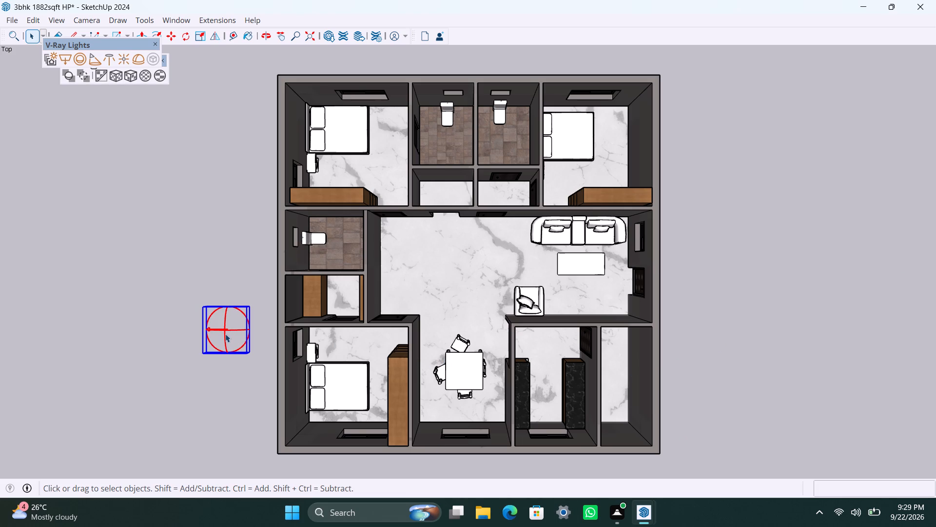
key("Delete")
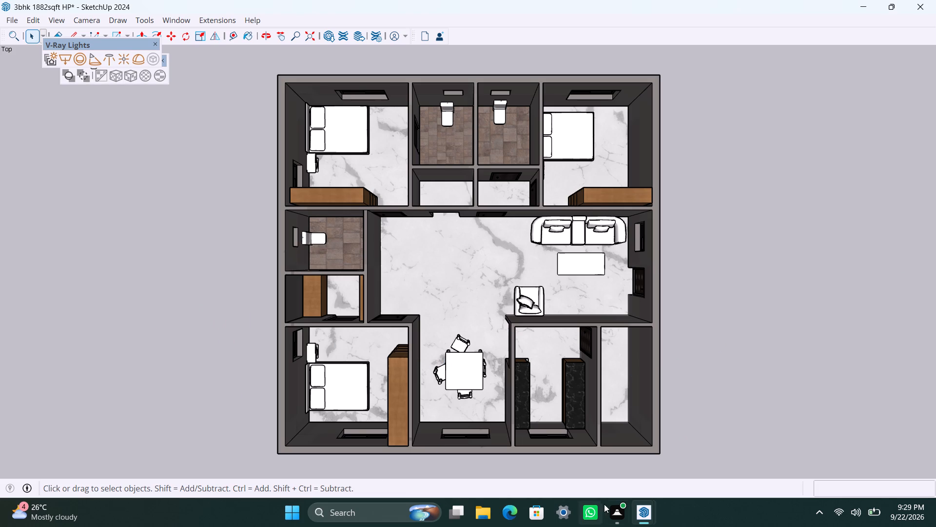
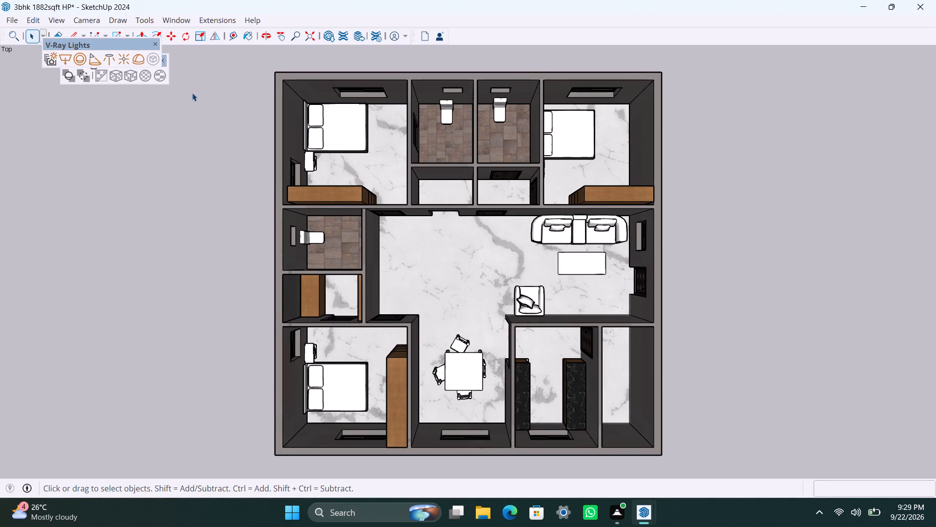
Switch to Snipping Tool and capture a rectangular snip of the whole top-view 3BHK floor plan.
left_click(351, 510)
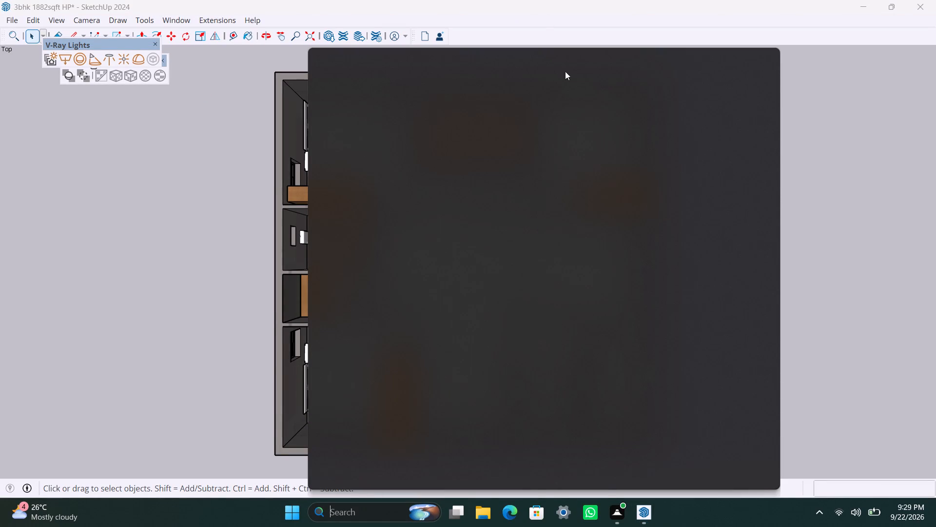
left_click(440, 260)
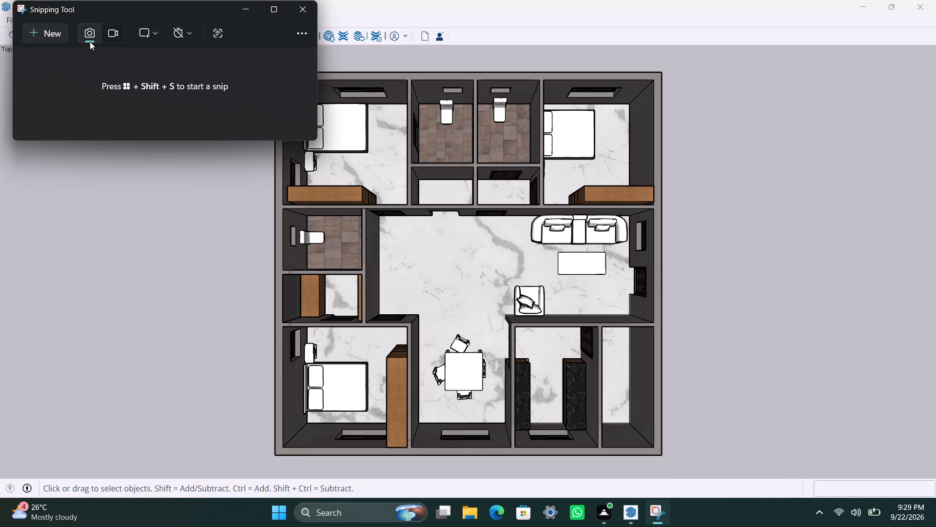
left_click(30, 34)
left_click_drag(254, 62, 681, 463)
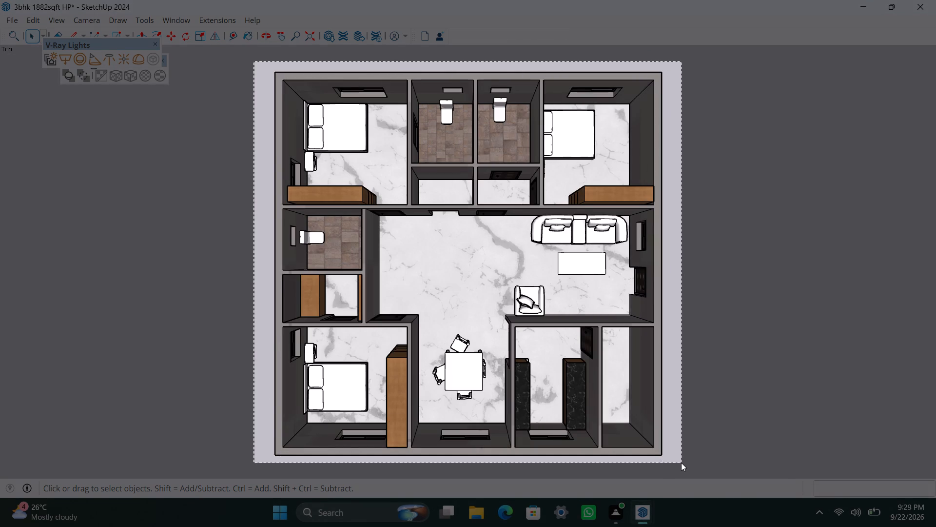
left_click_drag(681, 463, 681, 469)
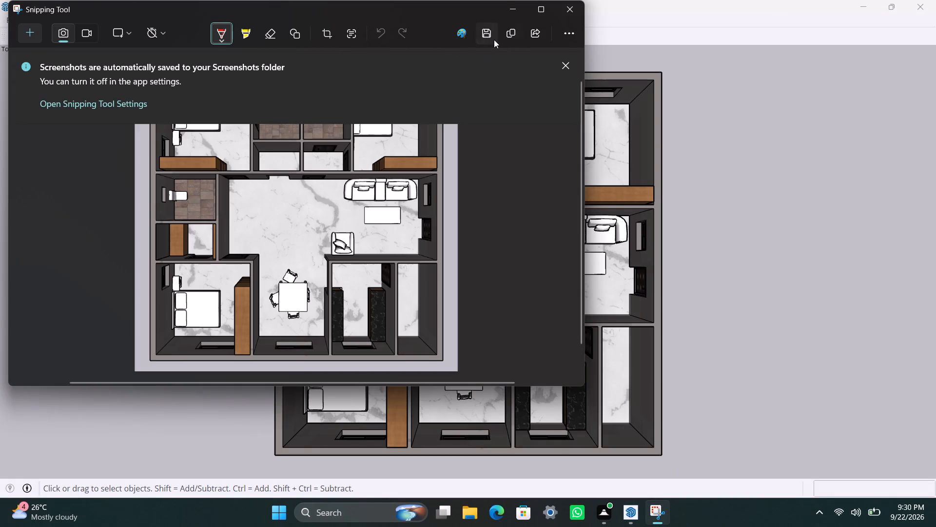
Save the snip as a PNG named 3BHK 1882SQFT 3D in the internship photos folder and close Snipping Tool.
left_click(493, 39)
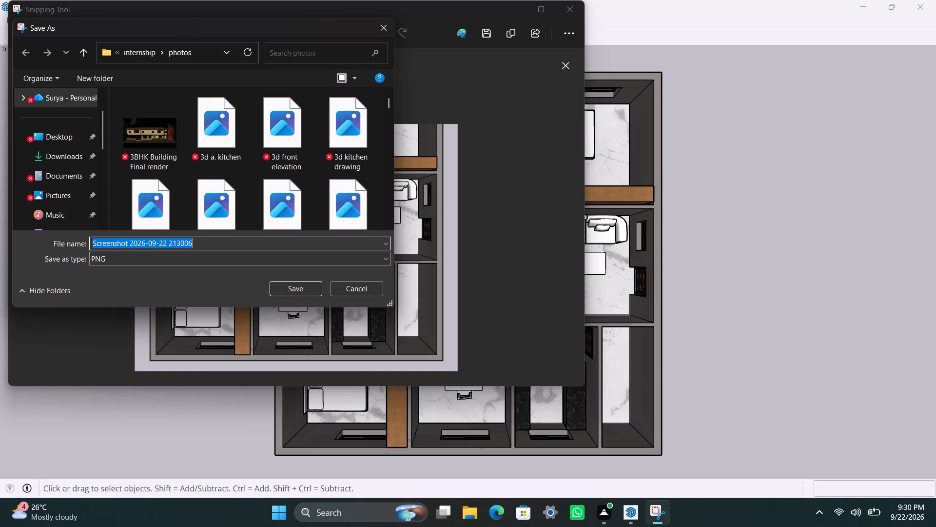
key("3")
type("BHK")
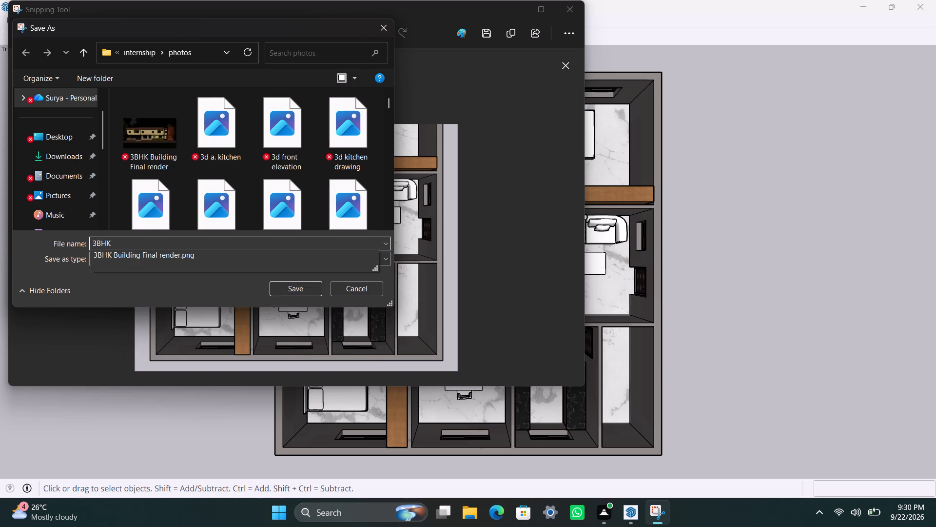
key("space")
type("1")
type("88")
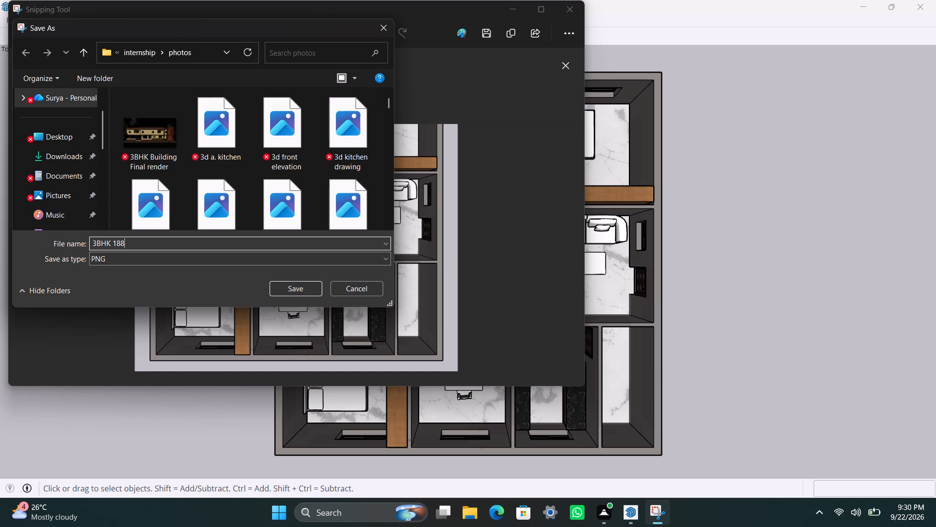
key("2")
key("s")
type("QFT")
key("space")
type("3D")
left_click(303, 288)
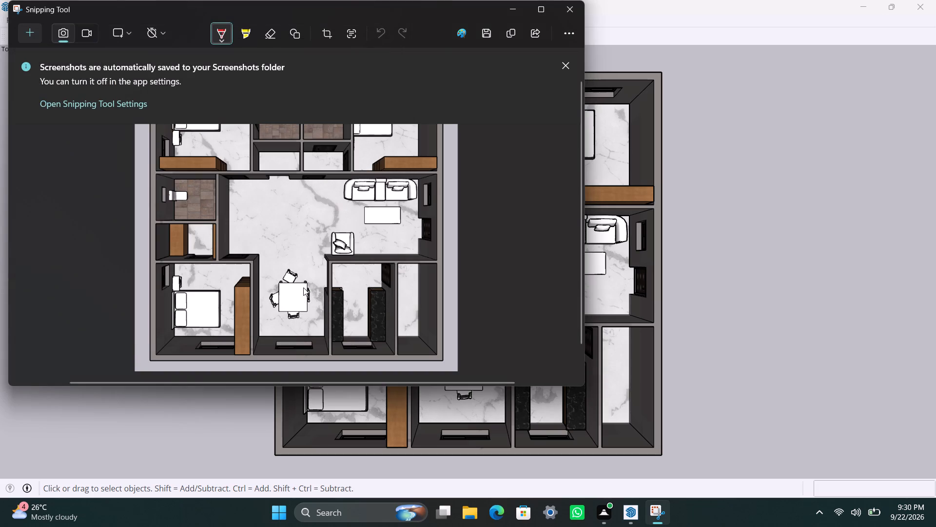
left_click(570, 13)
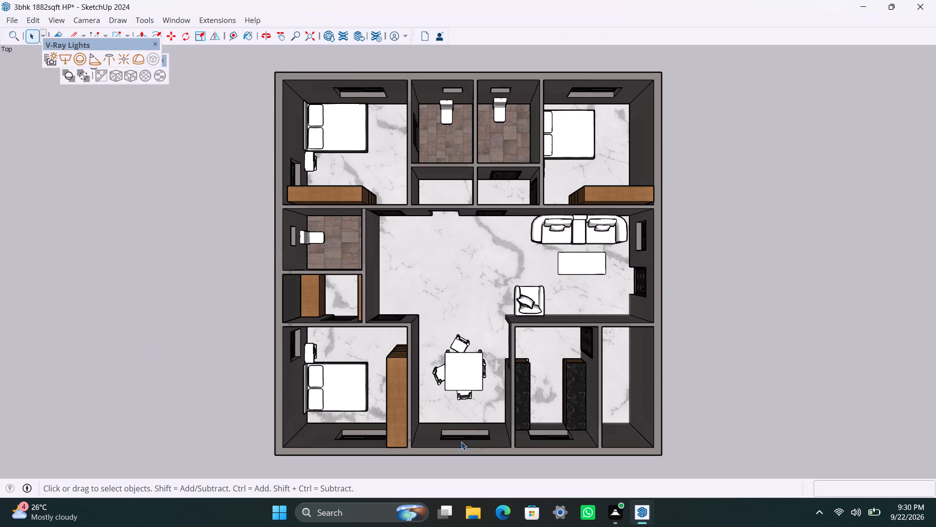
Save the 3bhk 1882sqft HP model in SketchUp.
key("ctrl+s")
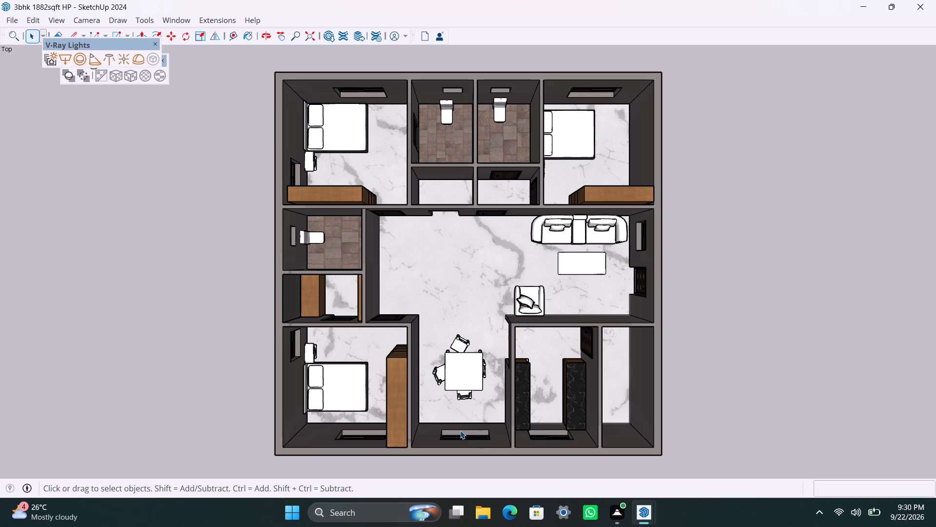
key("ctrl+s")
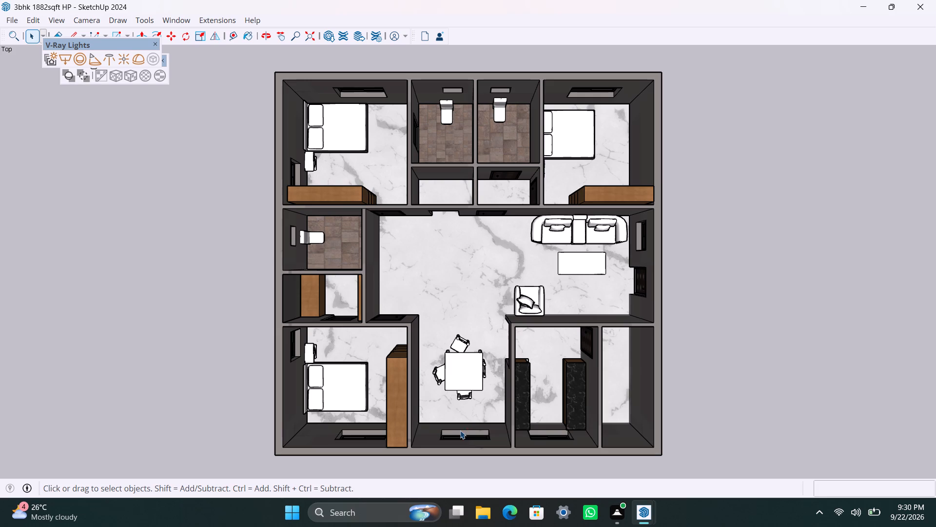
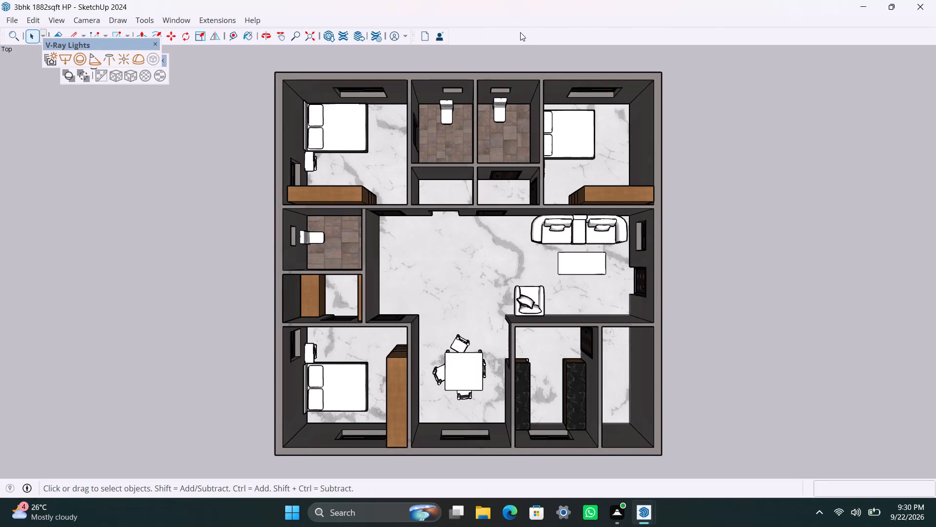
Show the V-Ray for SketchUp tools and open the Chaos Cosmos asset browser.
right_click(521, 34)
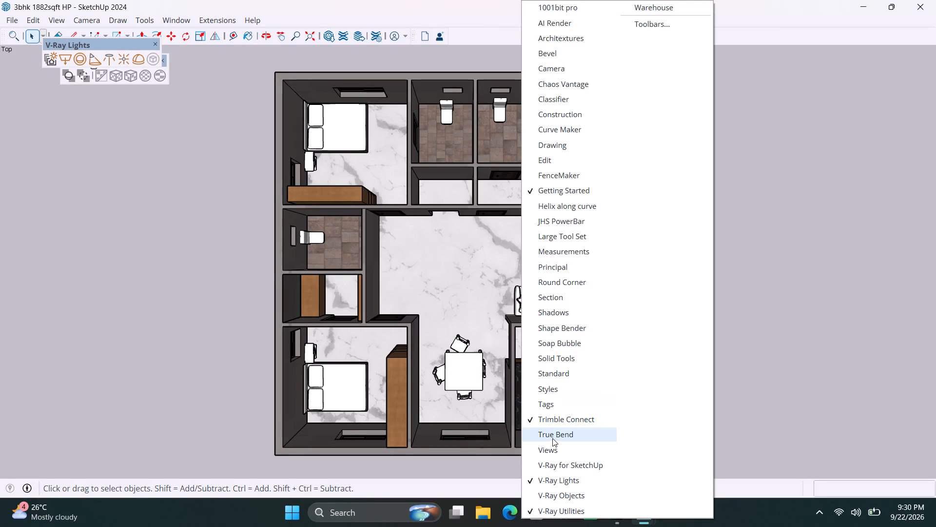
left_click(565, 471)
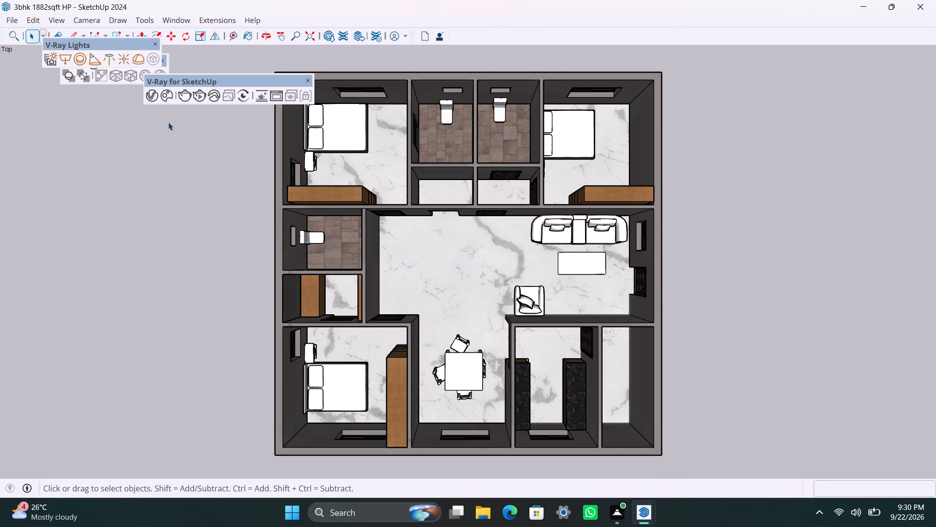
left_click(161, 99)
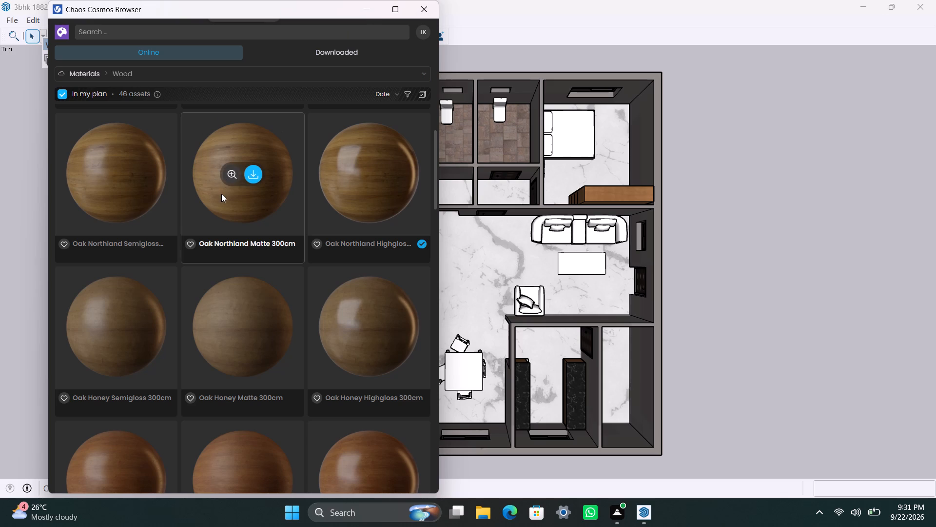
Look through the downloaded Chaos Cosmos assets, checking the Materials and 3D Models categories.
left_click(315, 54)
left_click(303, 78)
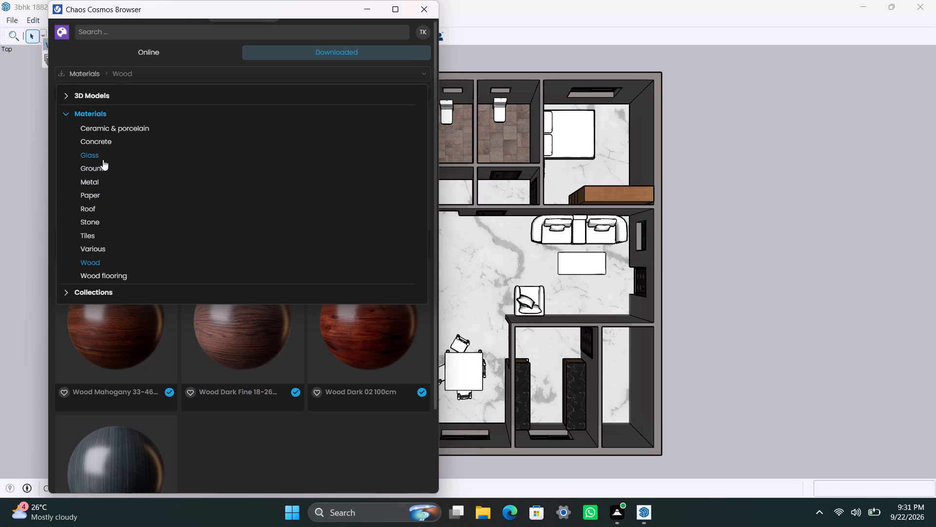
left_click(67, 112)
left_click(98, 115)
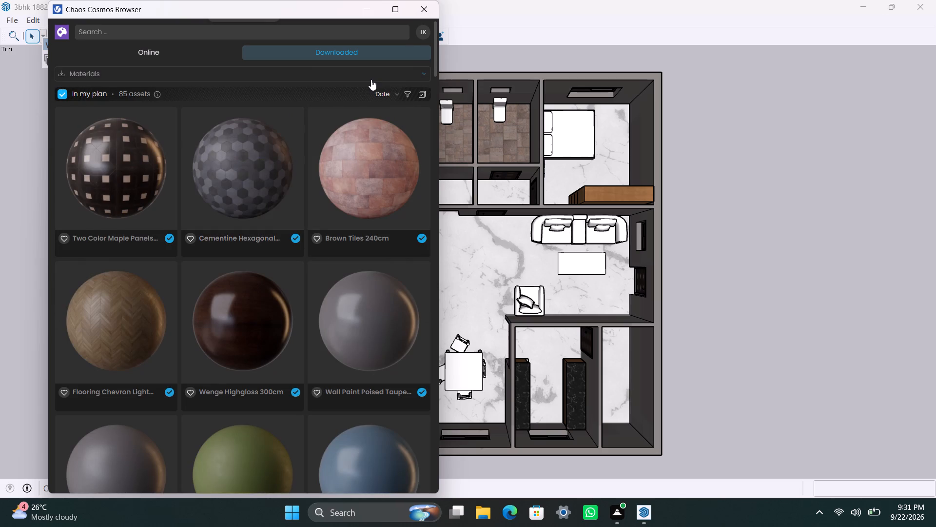
left_click(372, 77)
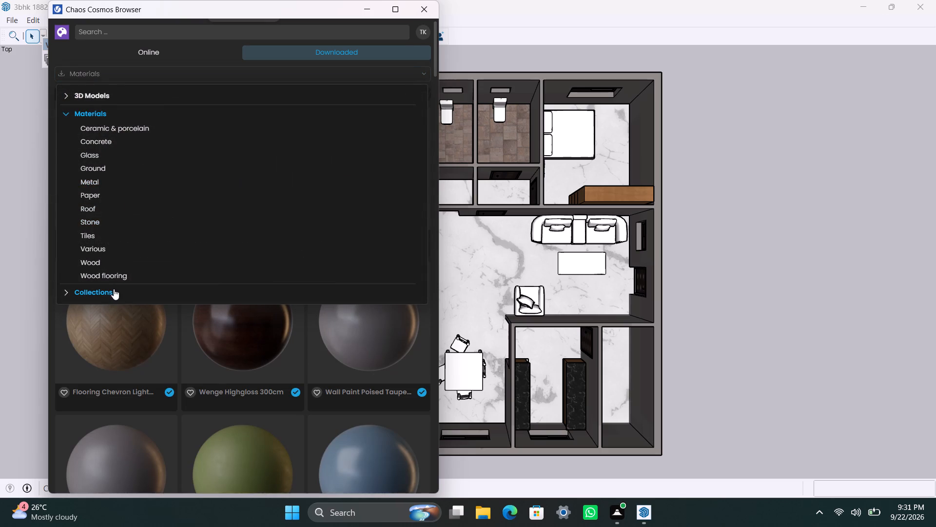
left_click(111, 96)
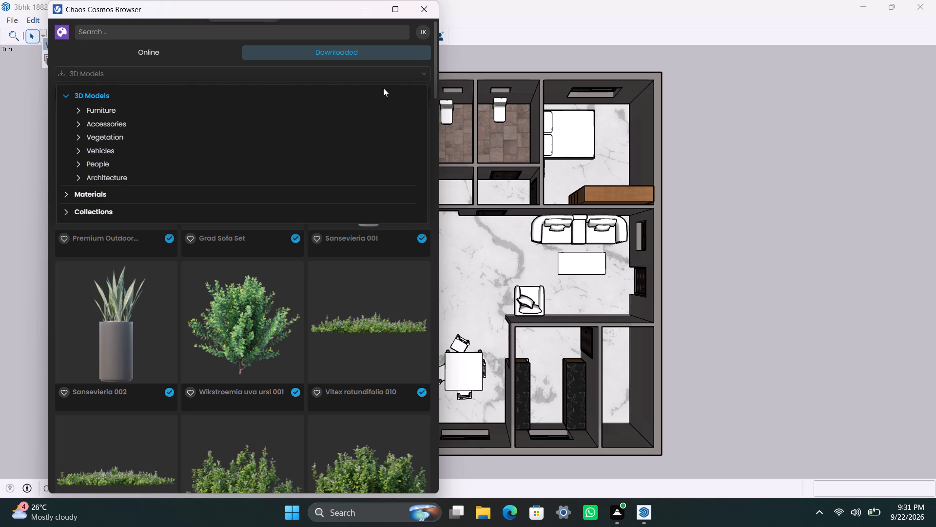
left_click(70, 95)
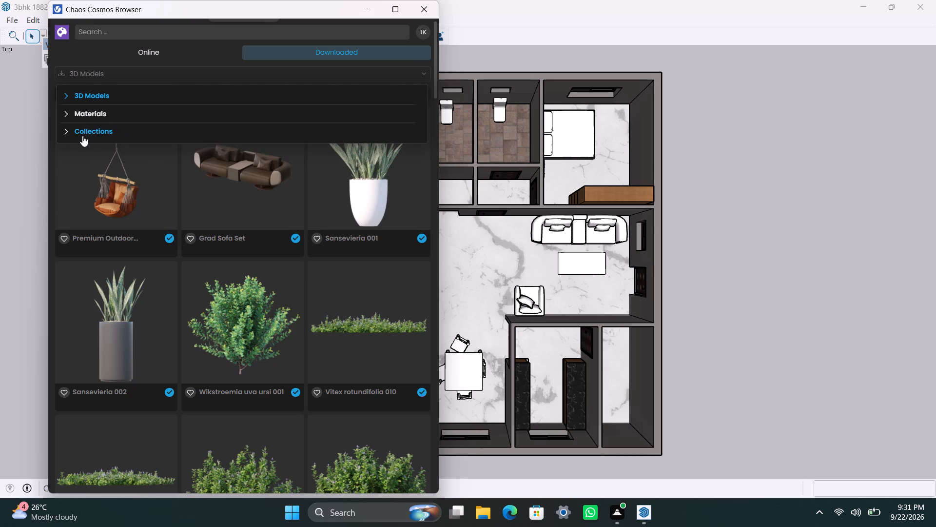
left_click(131, 73)
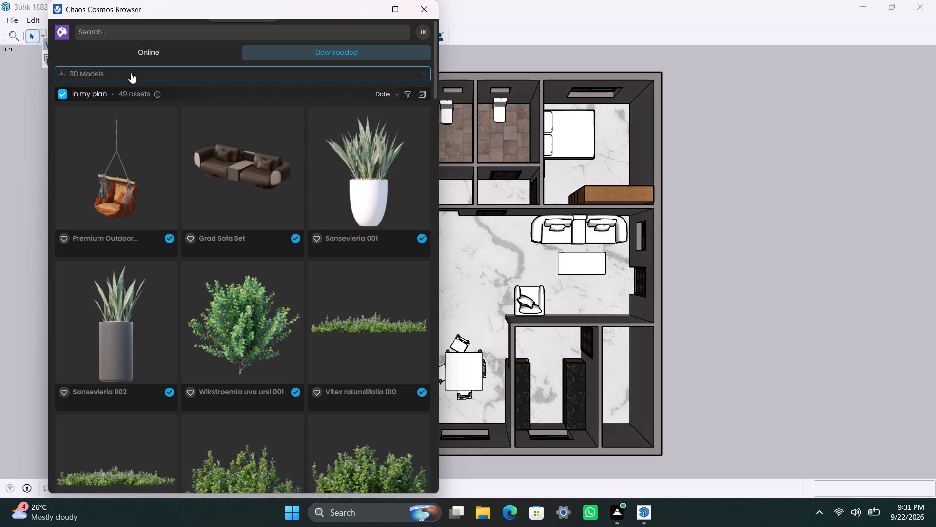
left_click(416, 75)
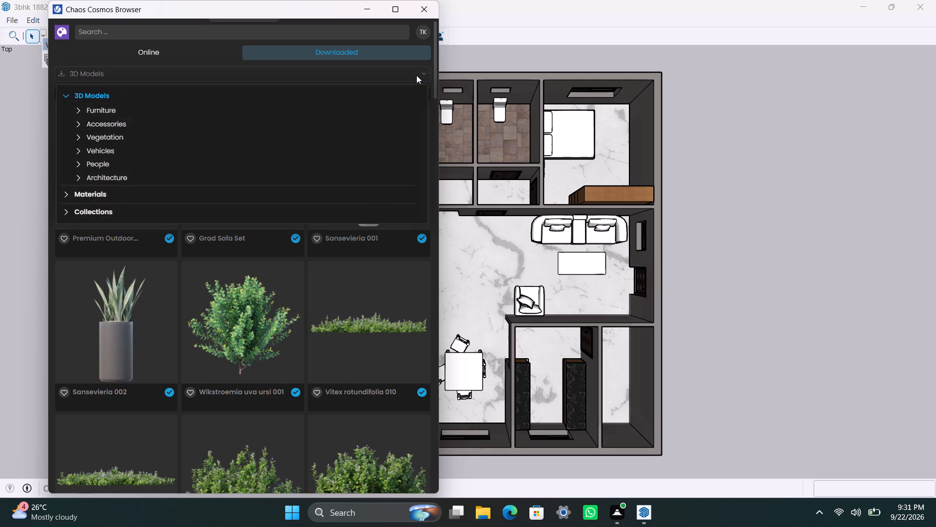
left_click(416, 75)
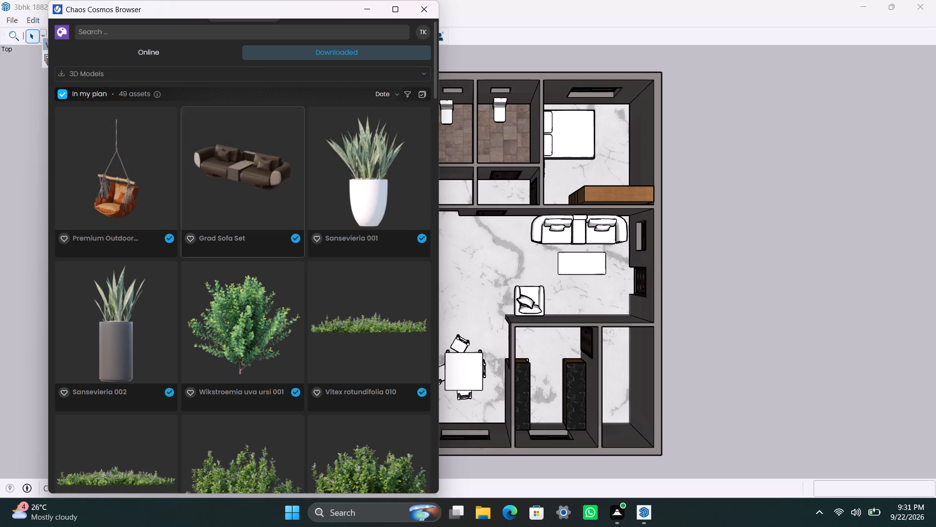
Look through the online Chaos Cosmos catalogue, checking the 3D Models, Animals and Materials categories.
left_click(172, 55)
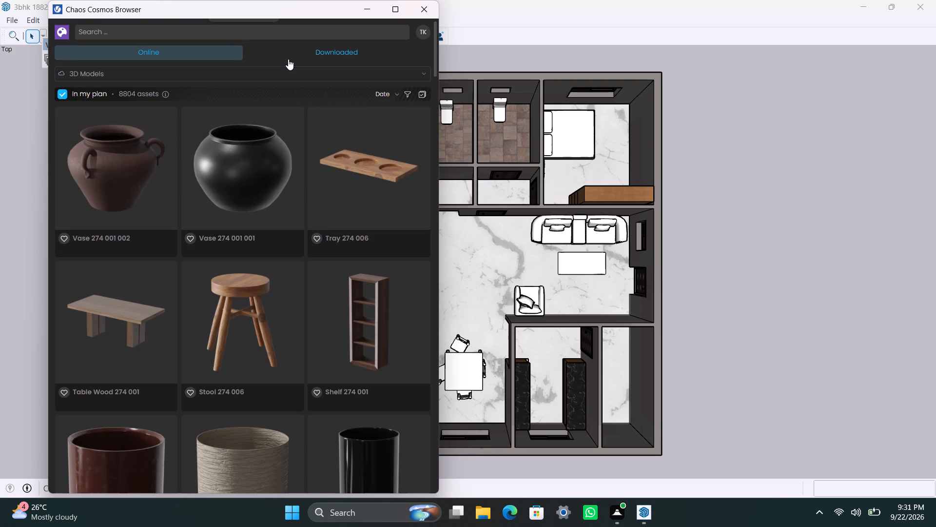
left_click(285, 68)
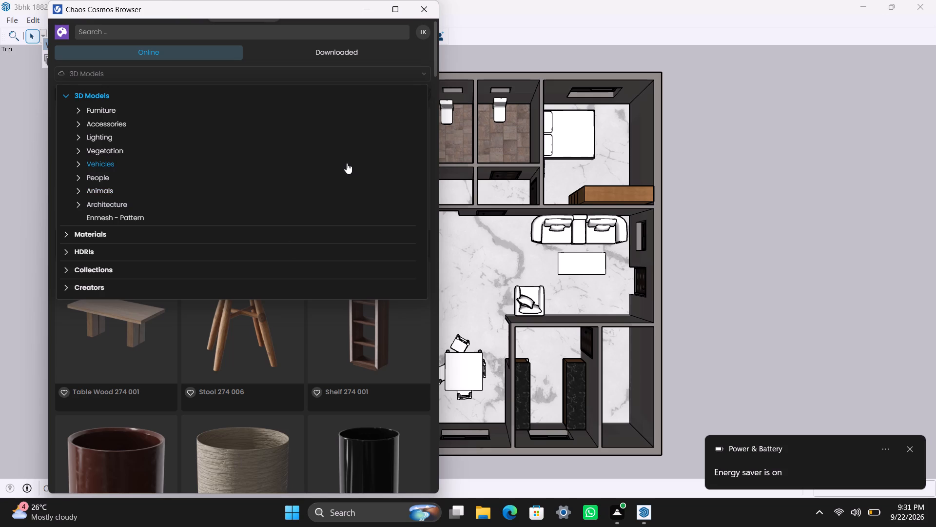
left_click(350, 189)
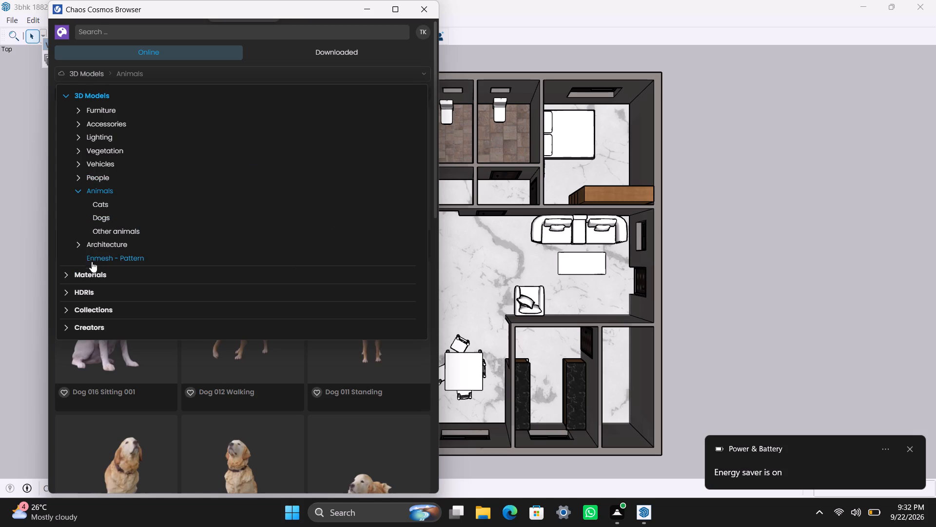
left_click(93, 274)
scroll(115, 282, "down", 2)
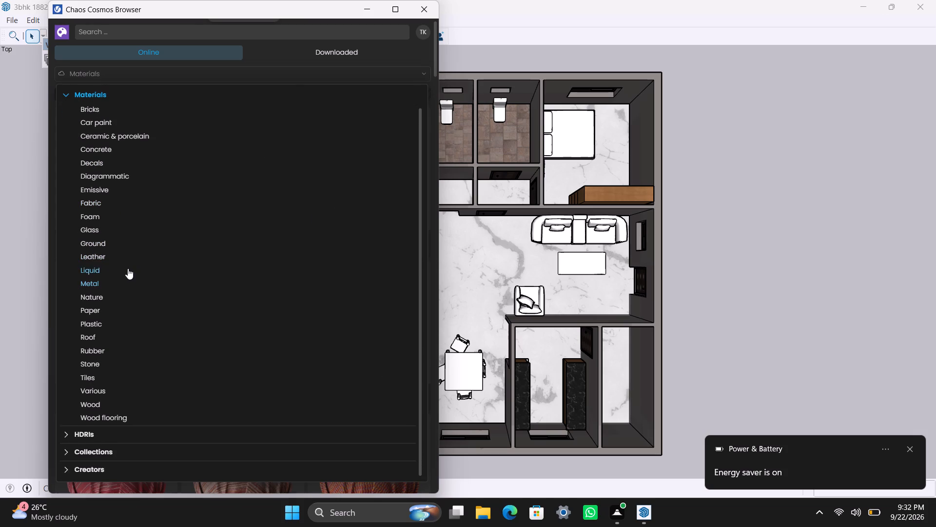
scroll(128, 268, "down", 3)
scroll(129, 266, "up", 8)
scroll(135, 253, "down", 5)
scroll(136, 250, "up", 3)
scroll(136, 250, "down", 4)
scroll(136, 249, "up", 4)
scroll(136, 249, "down", 9)
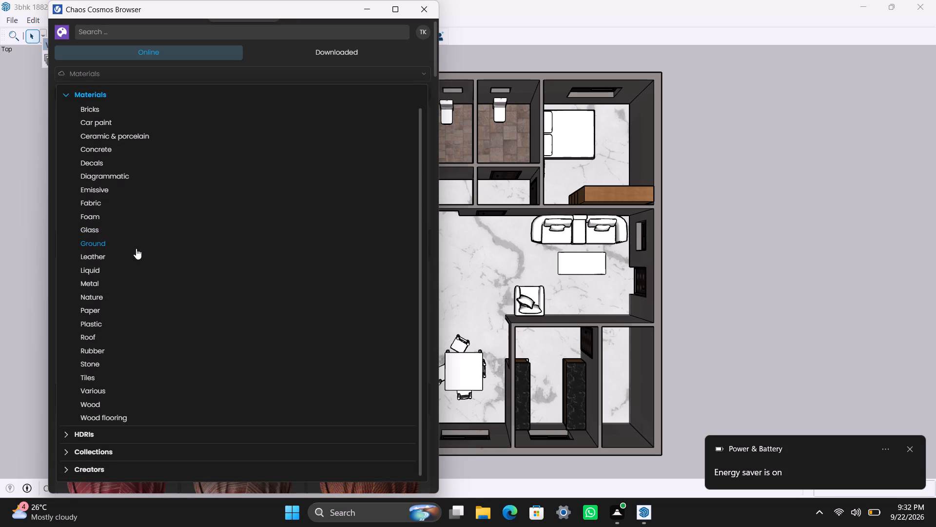
scroll(136, 248, "down", 1)
scroll(136, 250, "up", 7)
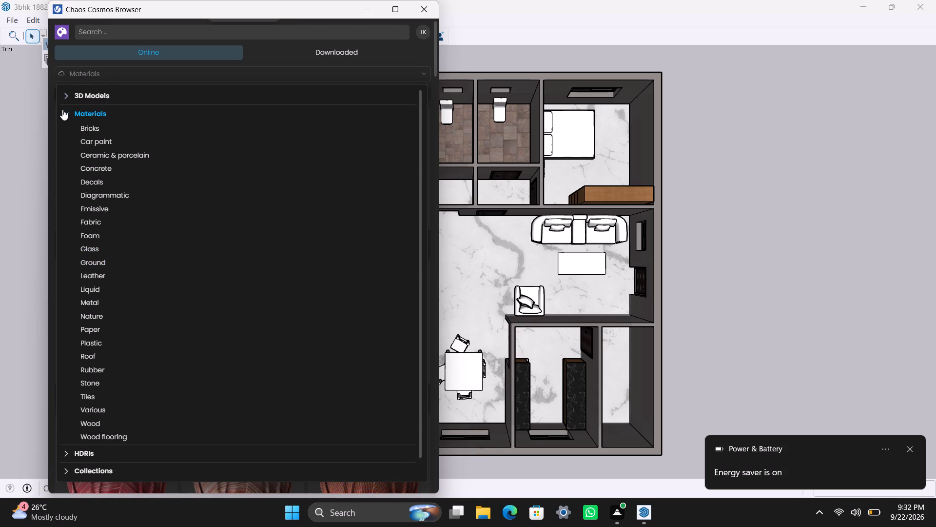
left_click(63, 112)
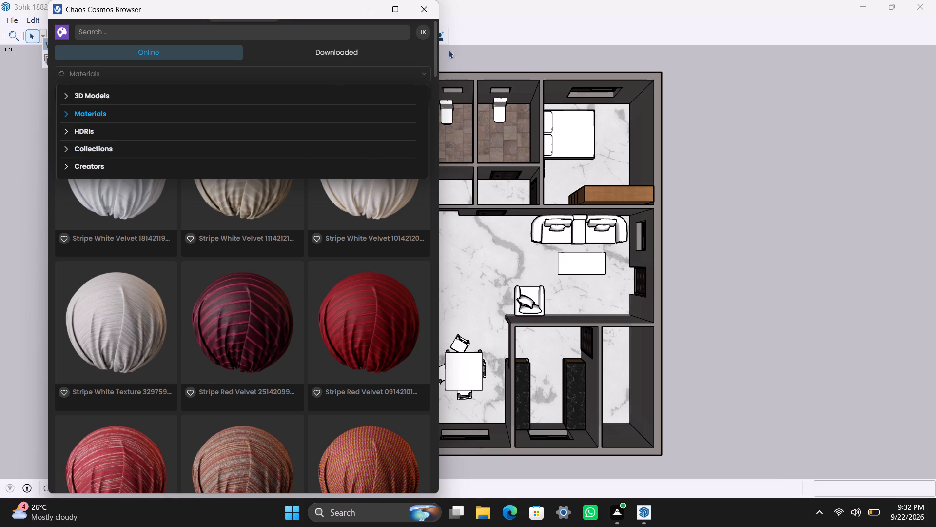
Import the Porcelain SSS 001 material from the downloaded Ceramic & porcelain materials and minimize the Chaos Cosmos browser.
left_click(328, 47)
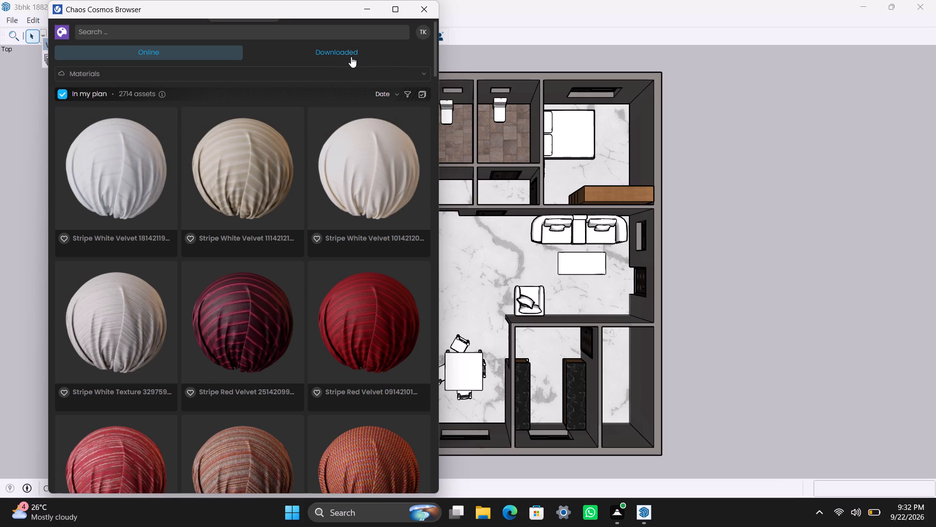
left_click(351, 57)
left_click(359, 51)
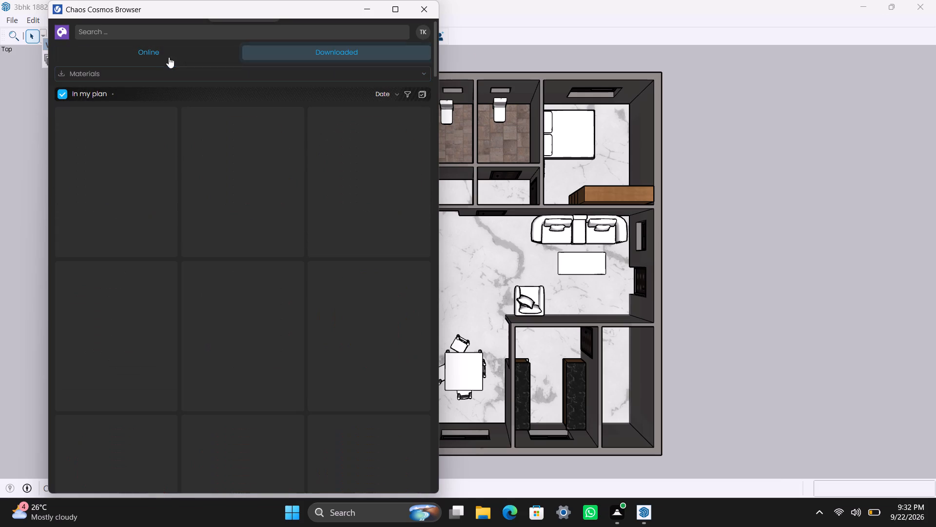
left_click(158, 73)
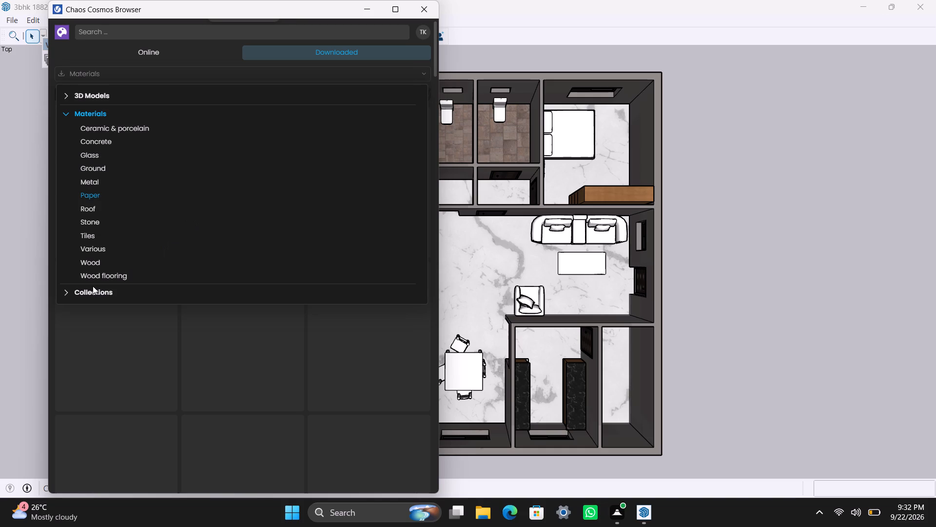
left_click(100, 247)
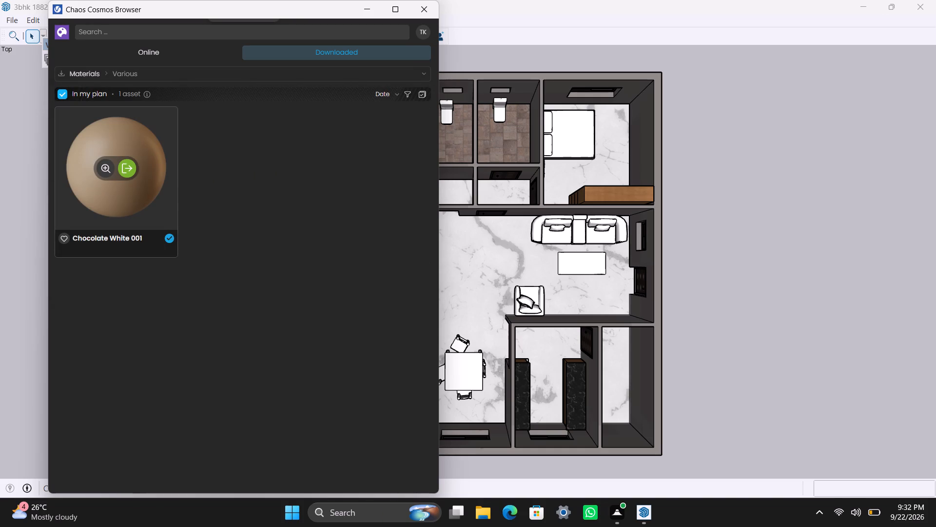
left_click(336, 66)
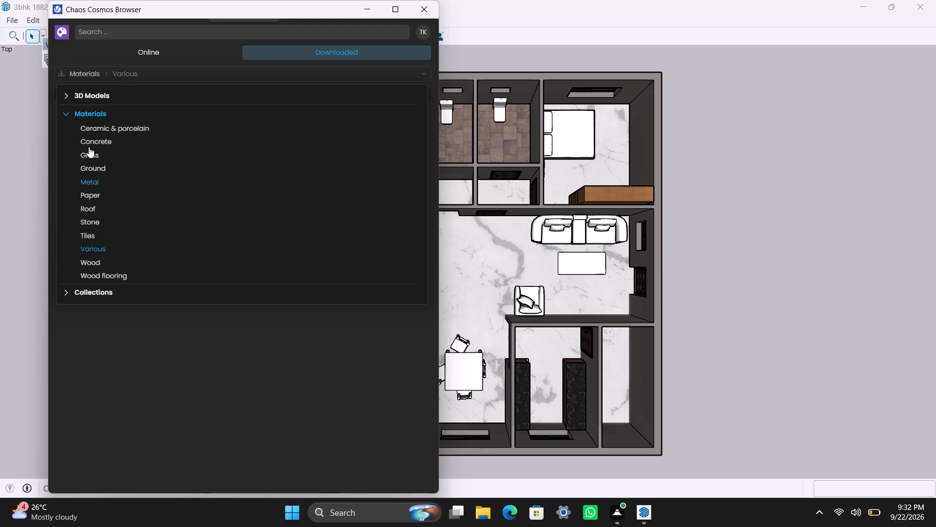
left_click(99, 126)
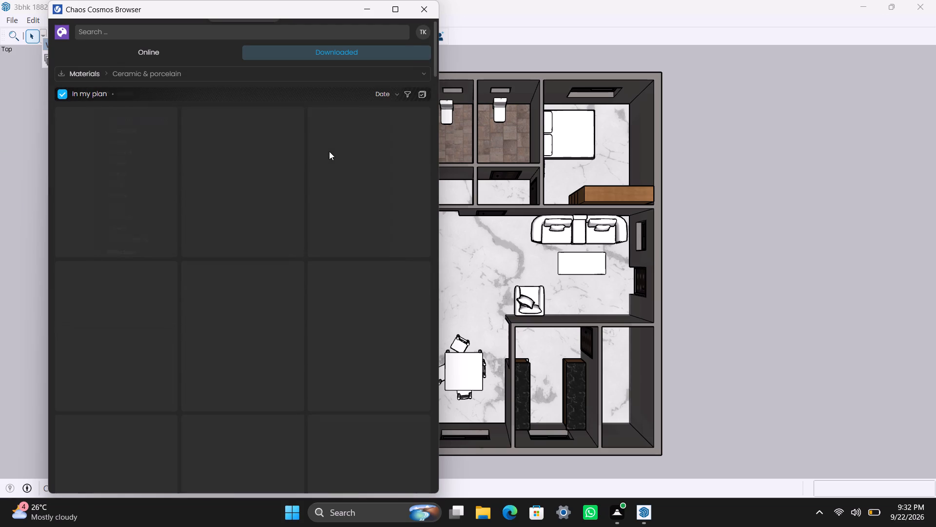
scroll(280, 344, "down", 3)
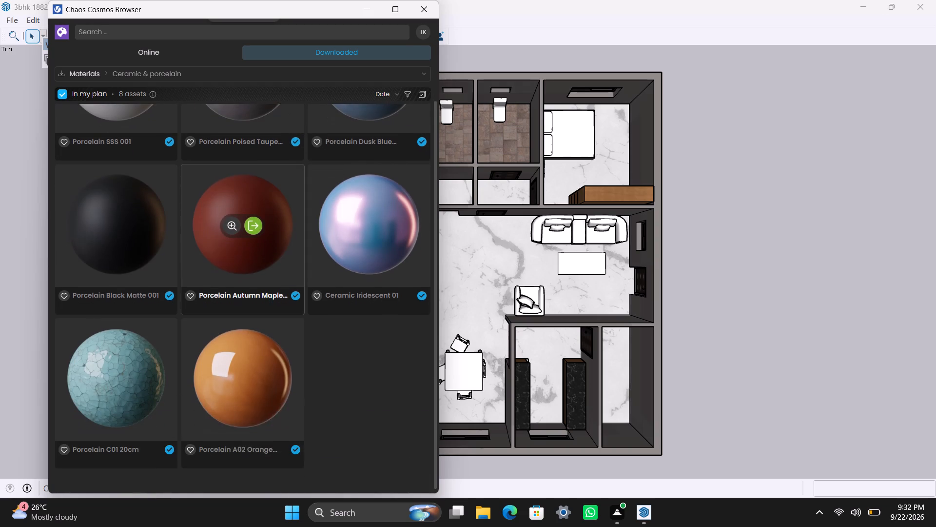
scroll(282, 345, "up", 4)
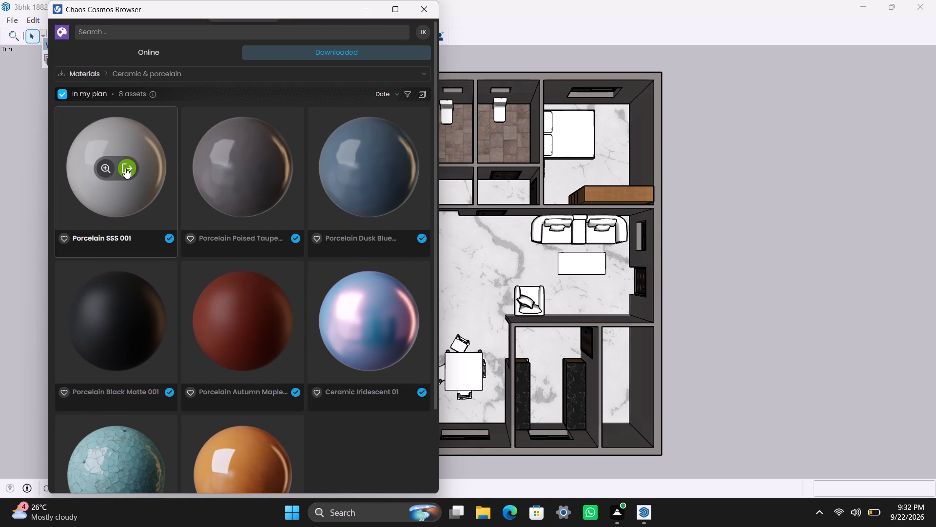
left_click(126, 168)
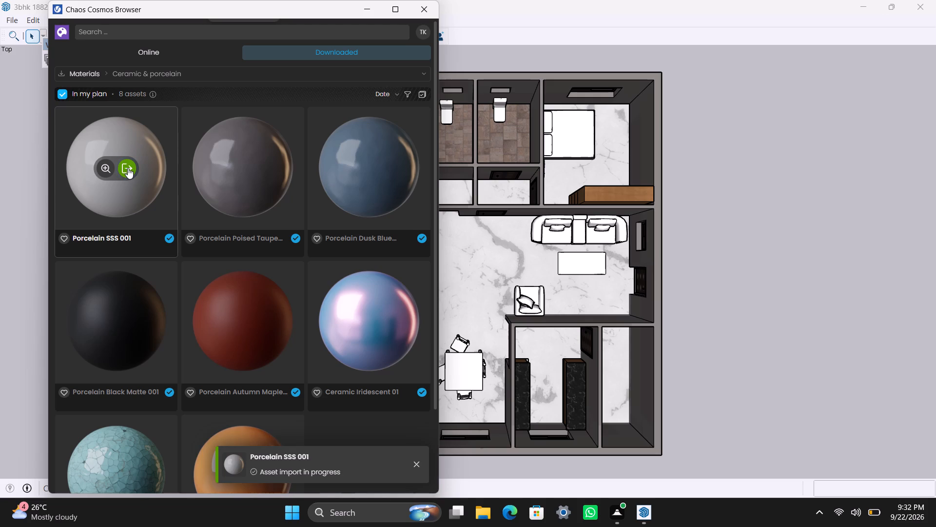
left_click(371, 10)
Apply the Porcelain SSS 001 material to the bed in the plan's upper-left bedroom, with a cubic projection fitted to its bounding box.
left_click(156, 99)
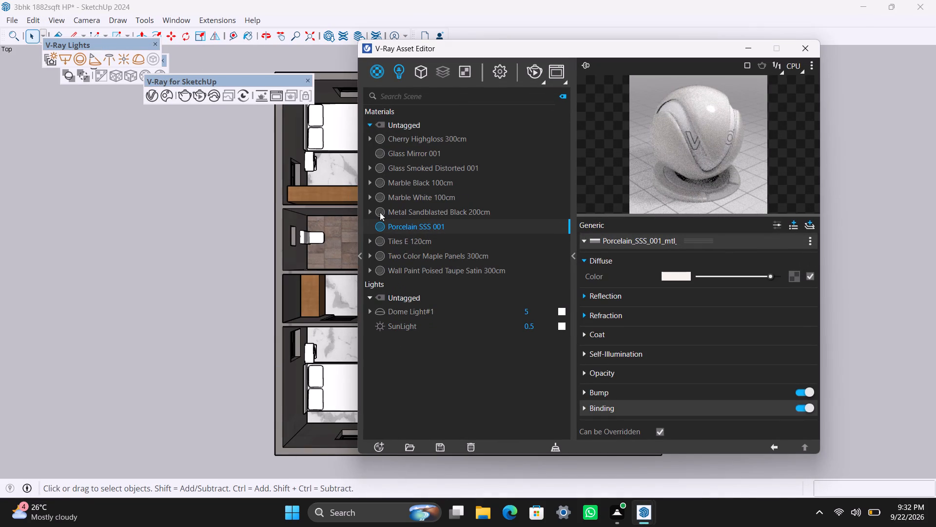
left_click(348, 128)
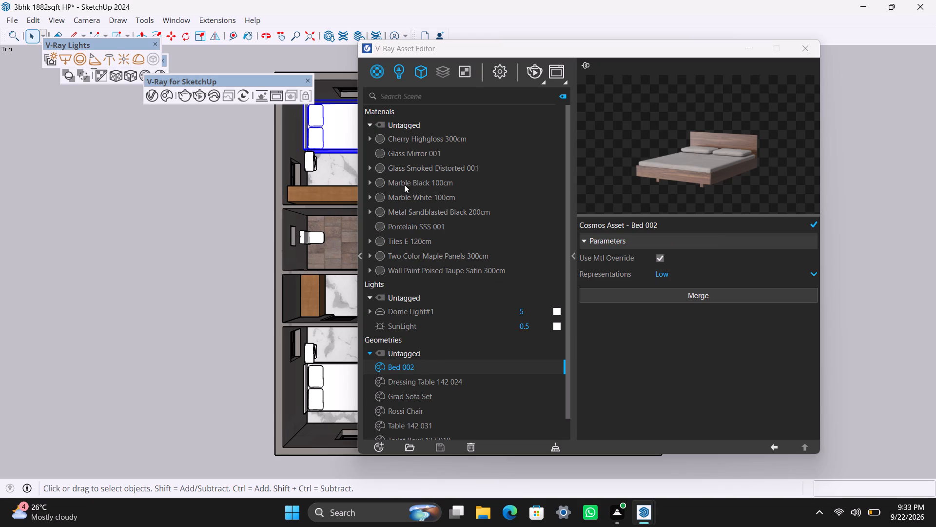
left_click(419, 223)
right_click(419, 223)
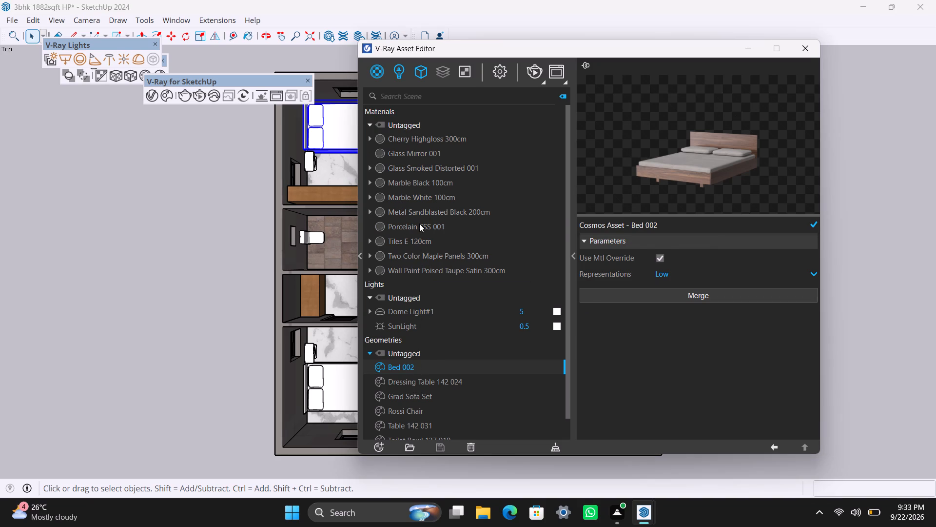
left_click(437, 246)
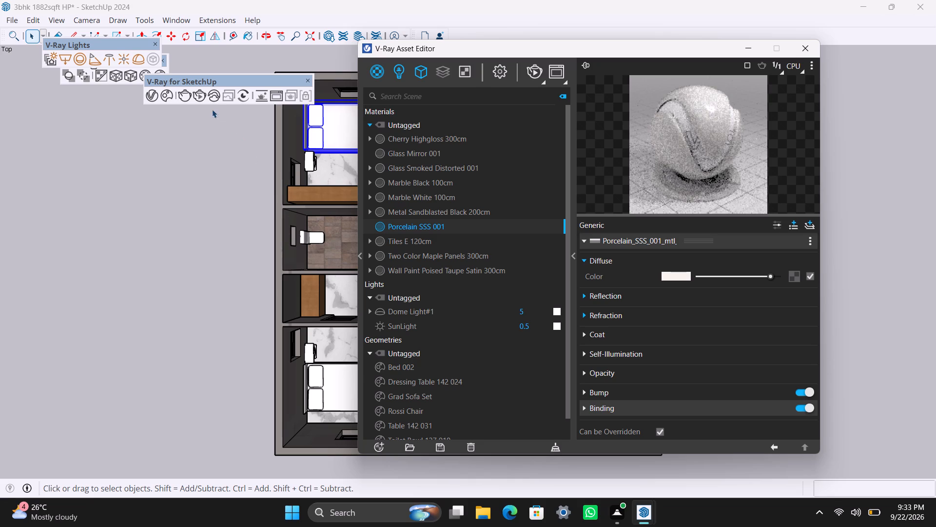
left_click(125, 80)
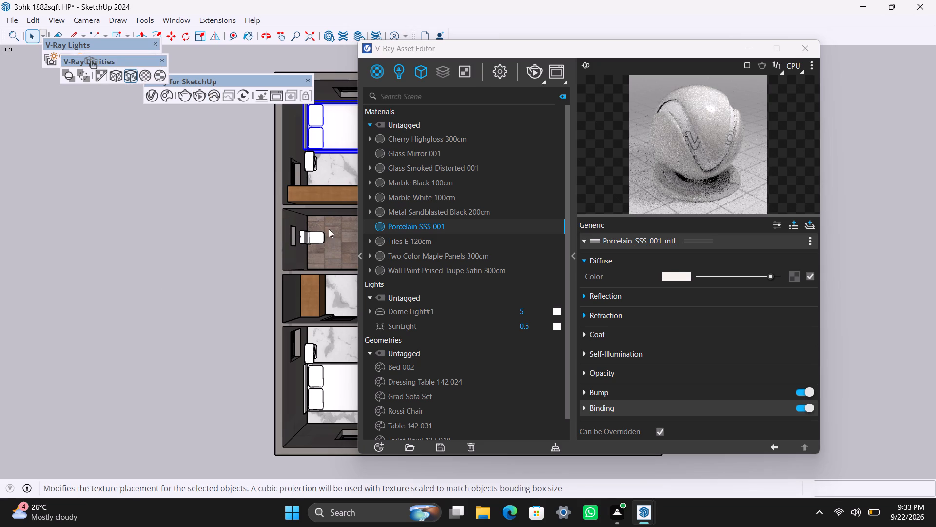
Apply the Porcelain SSS 001 material to the dressing table in the plan's upper-left bedroom, with a cubic projection fitted to its bounding box.
left_click(312, 159)
left_click(310, 160)
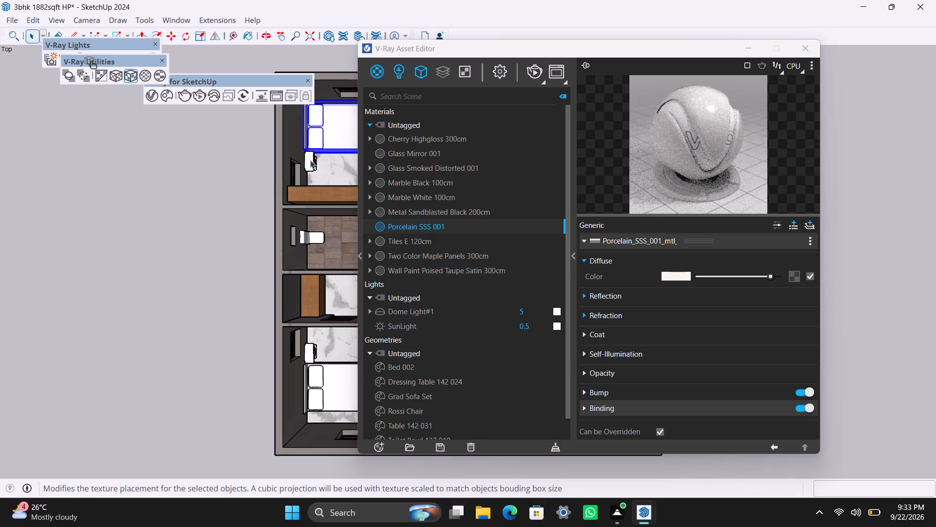
left_click(184, 183)
left_click(312, 163)
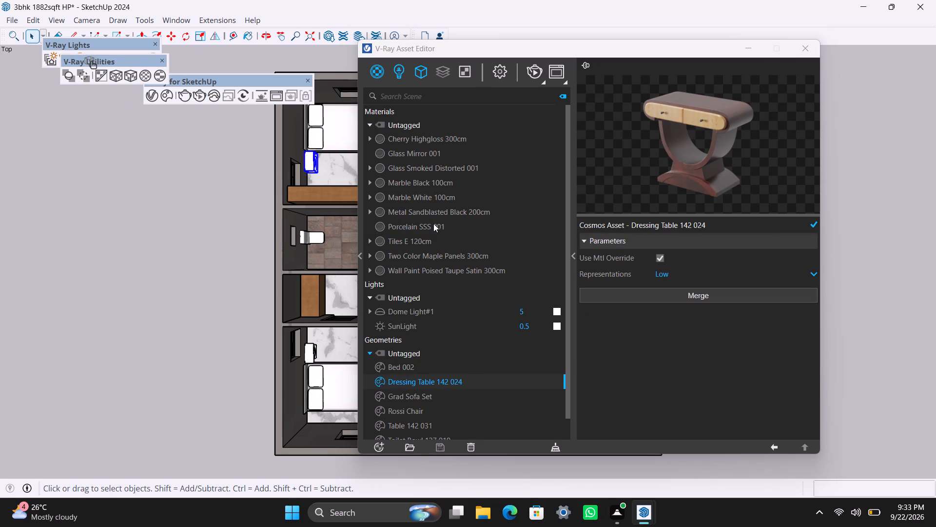
left_click(431, 225)
right_click(429, 225)
left_click(445, 246)
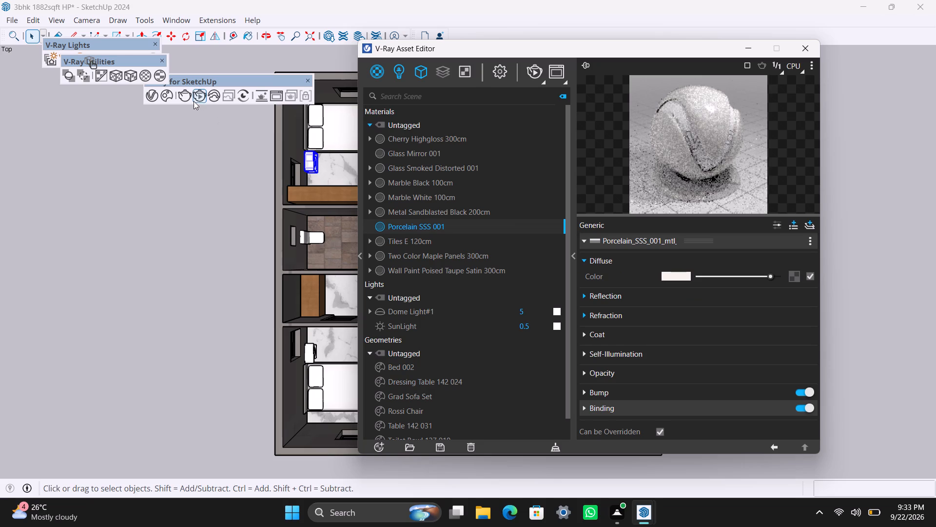
left_click(126, 73)
left_click(189, 246)
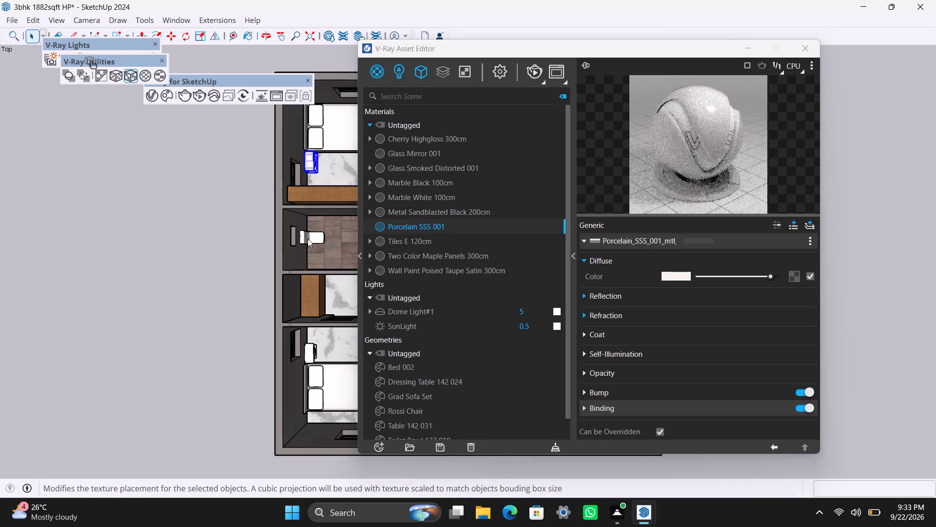
Apply Porcelain SSS 001 to the toilet bowl in the bathroom on the plan's left side, with a bounding-box-fitted cubic projection, and minimize the Asset Editor.
left_click(309, 238)
left_click(303, 239)
left_click(177, 302)
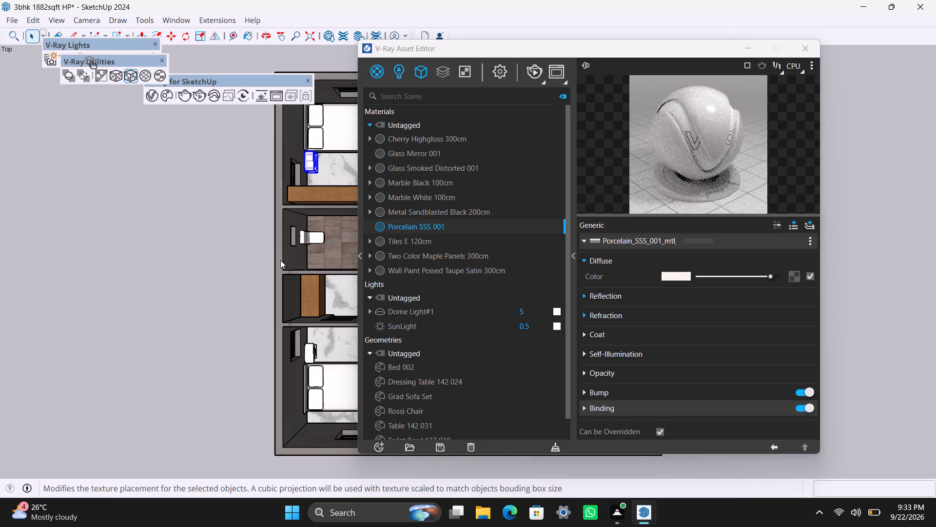
scroll(280, 258, "down", 2)
left_click(241, 260)
key("space")
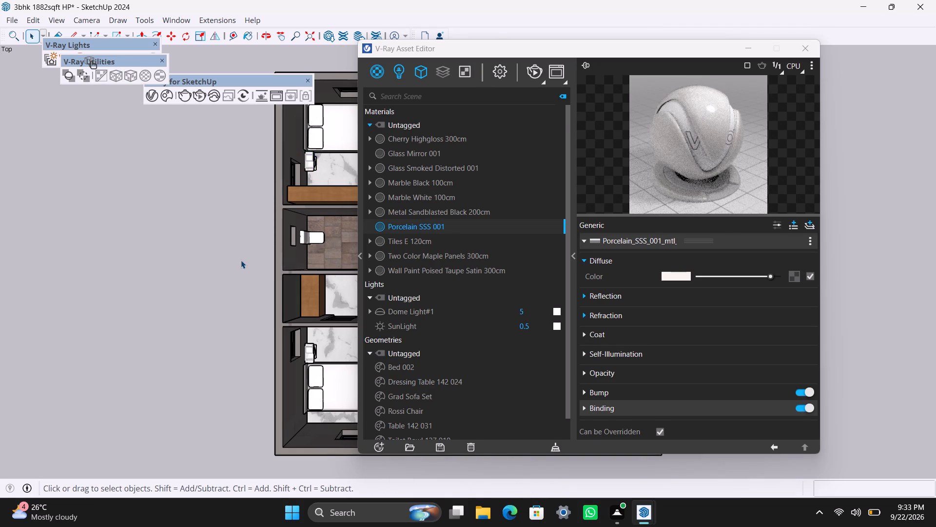
scroll(314, 236, "up", 2)
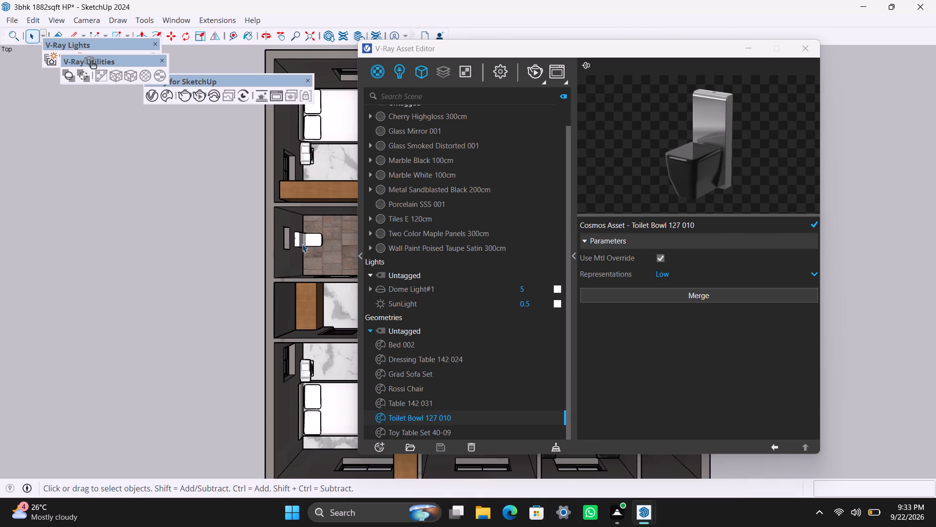
left_click(299, 243)
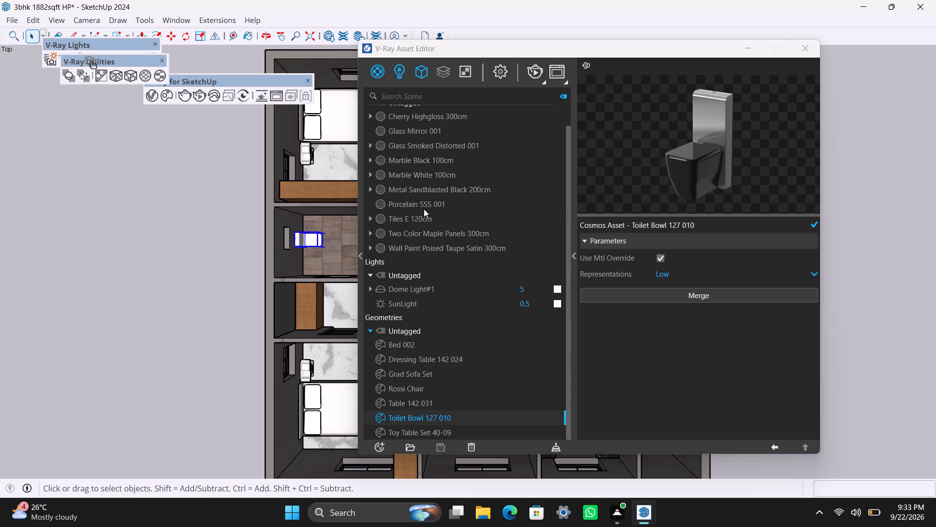
left_click(424, 206)
right_click(425, 206)
left_click(441, 225)
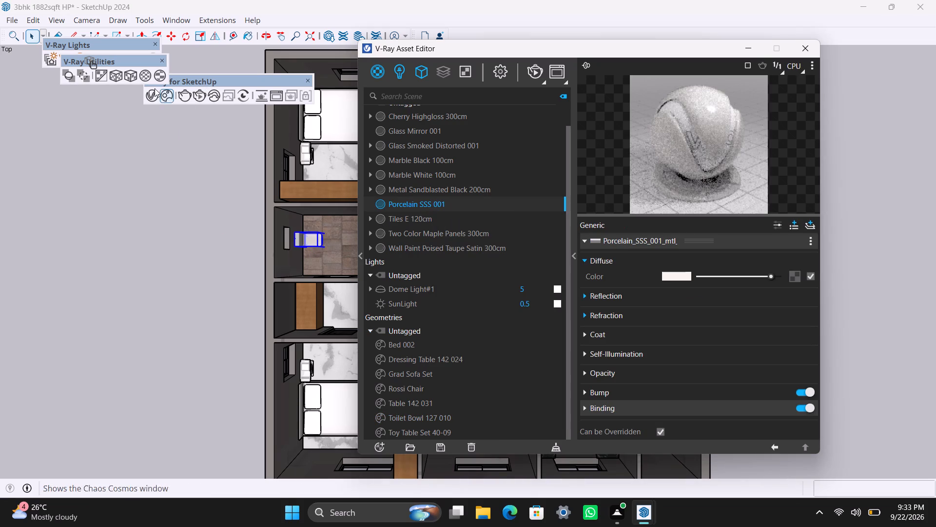
left_click(133, 73)
left_click(193, 351)
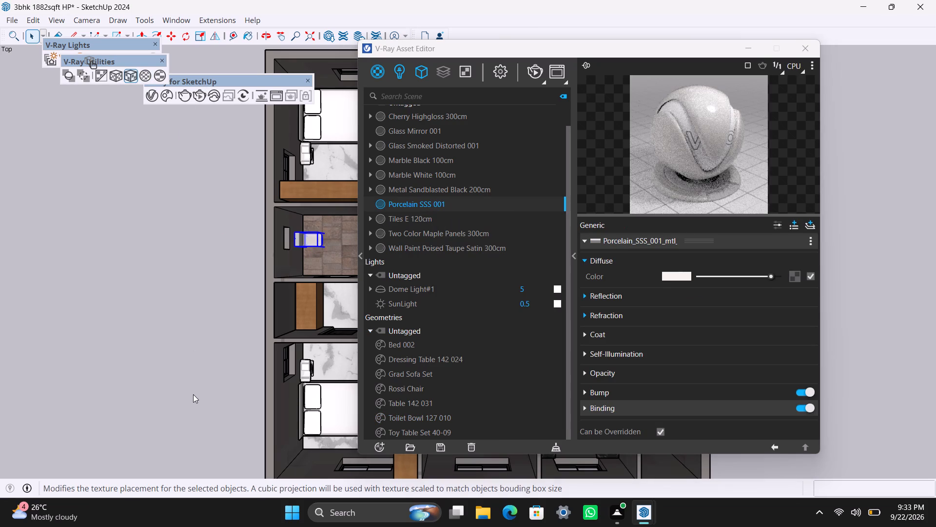
scroll(193, 394, "down", 6)
left_click(747, 47)
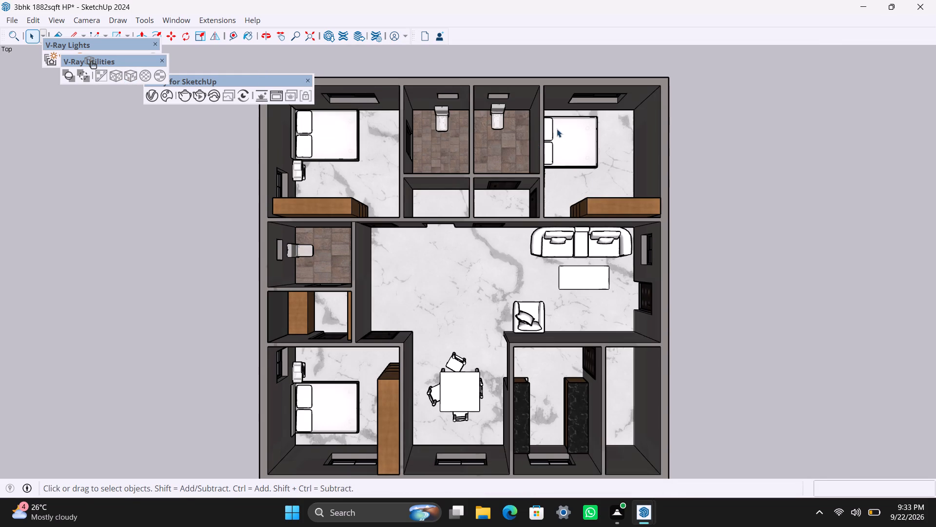
Apply the Porcelain SSS 001 material to the bed in the plan's lower-left bedroom, with a cubic projection fitted to its bounding box.
scroll(491, 314, "down", 2)
scroll(461, 319, "up", 1)
scroll(391, 395, "up", 2)
left_click(343, 408)
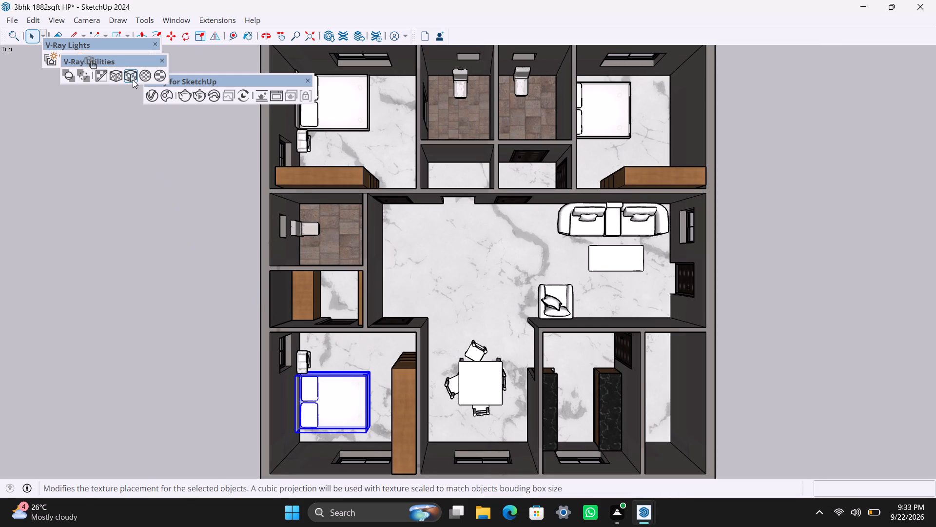
left_click(153, 98)
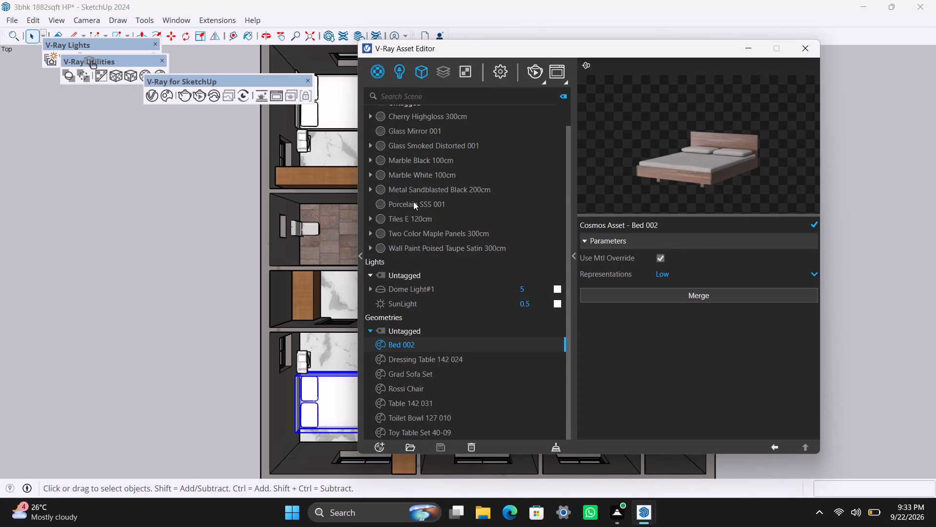
left_click(413, 201)
right_click(413, 202)
left_click(446, 233)
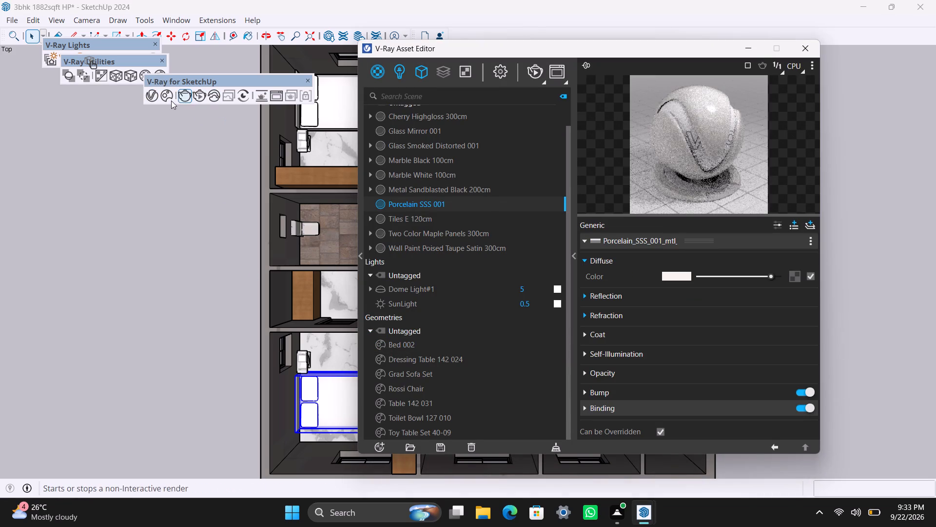
left_click(128, 73)
Apply Porcelain SSS 001 to the dressing table in the plan's lower-left bedroom, with a bounding-box-fitted cubic projection, and minimize the Asset Editor.
left_click(299, 366)
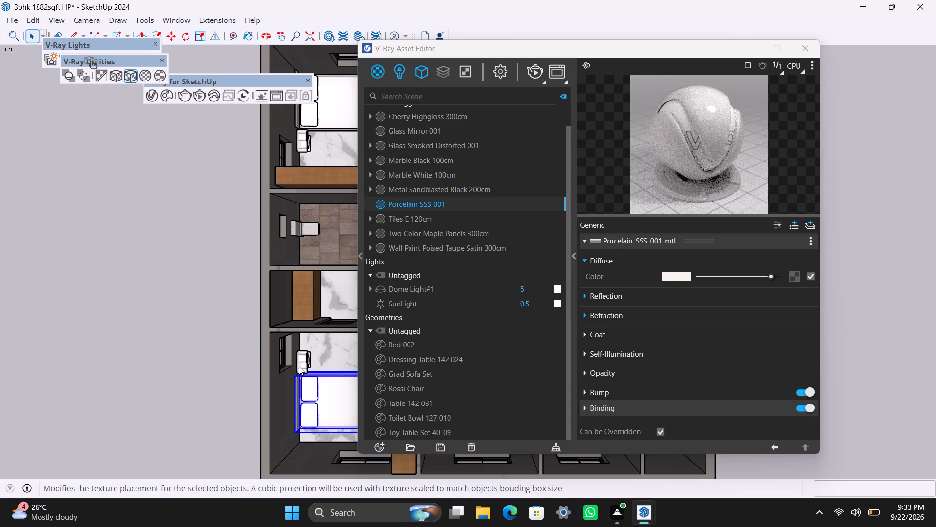
left_click(162, 407)
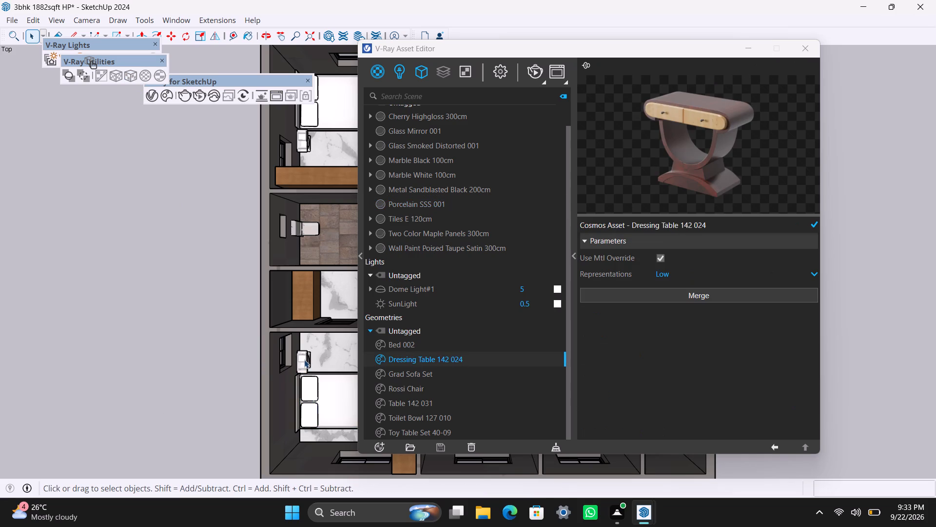
left_click(304, 361)
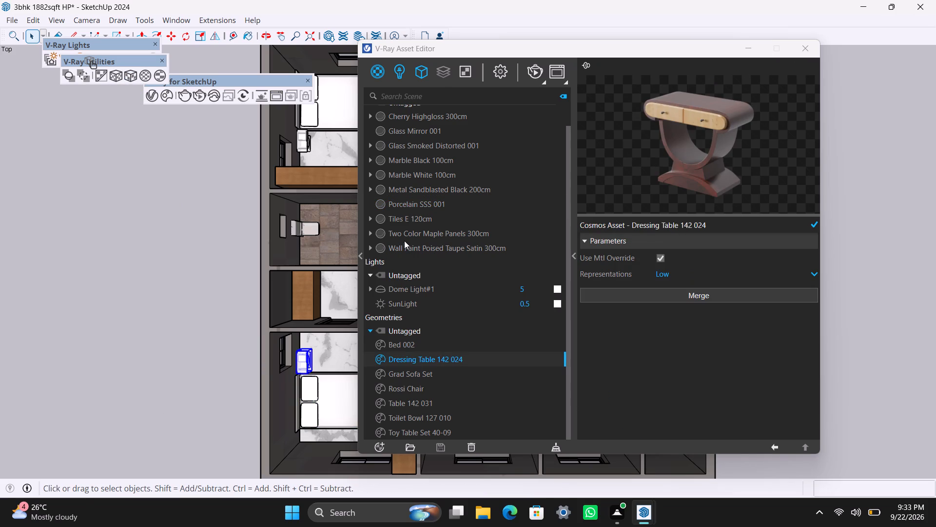
left_click(424, 206)
right_click(424, 206)
left_click(450, 235)
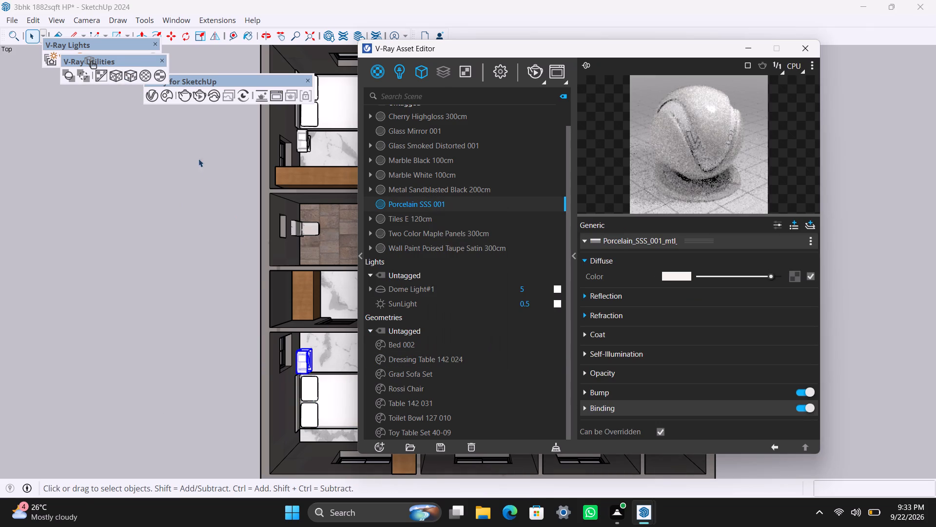
left_click(124, 79)
left_click(189, 325)
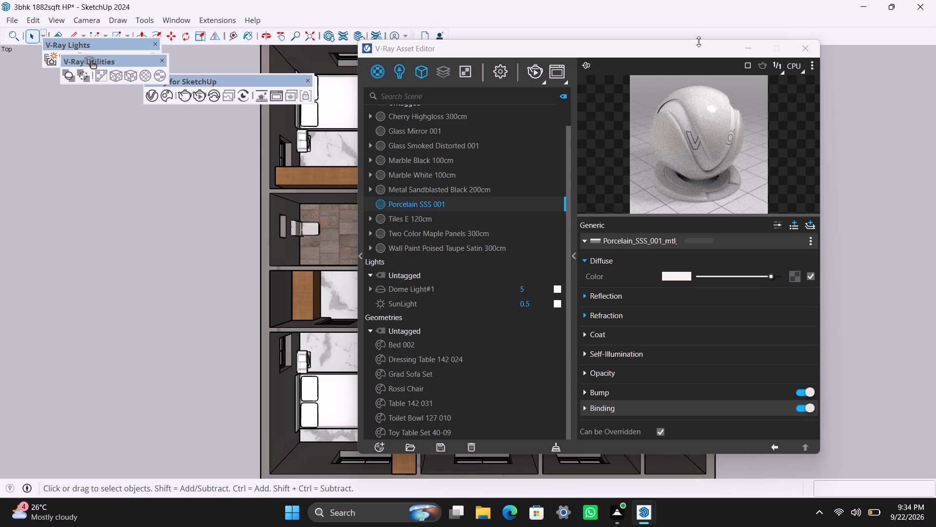
left_click(746, 47)
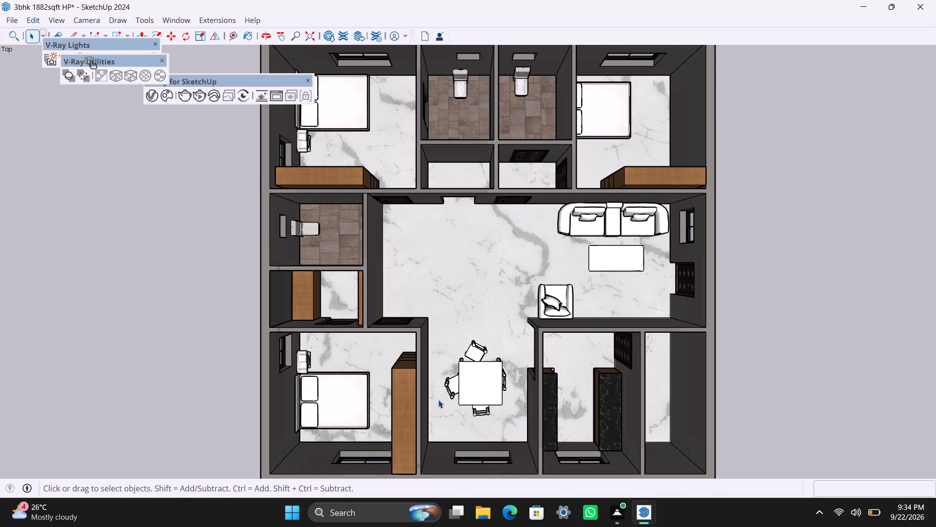
Apply Porcelain SSS 001 to the dining table and chairs set, with a cubic projection fitted to its bounding box, and minimize the Asset Editor.
left_click(462, 389)
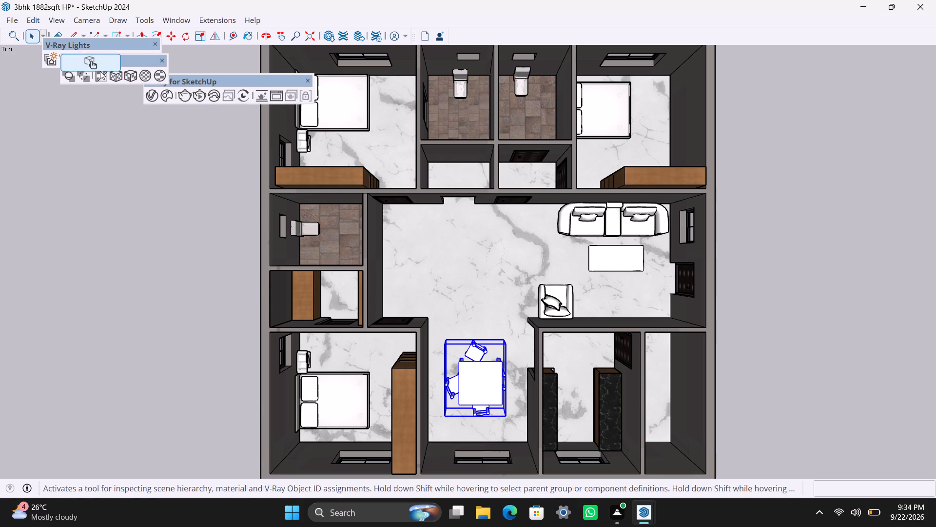
left_click(146, 94)
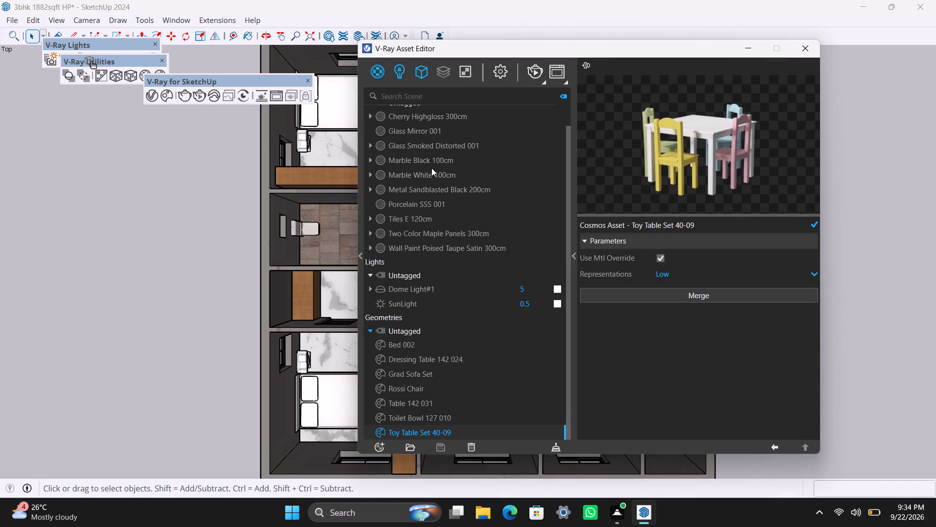
left_click(428, 204)
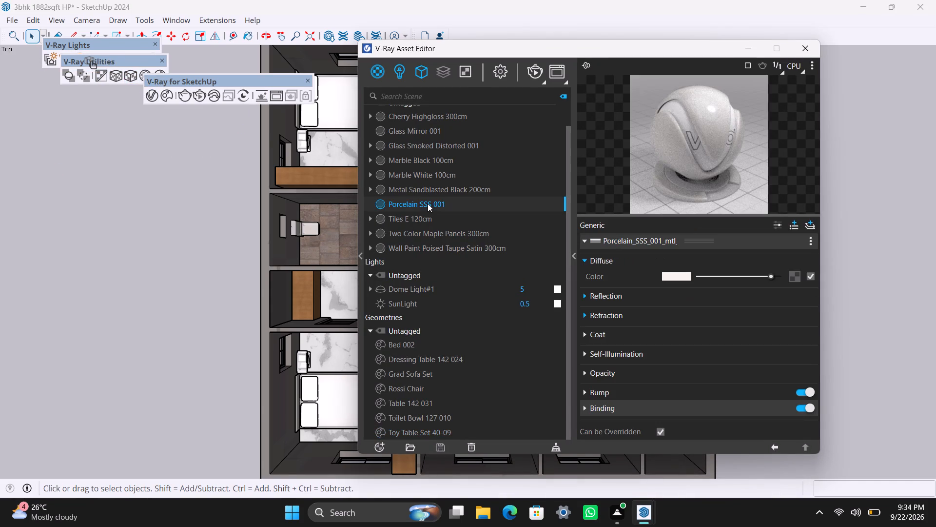
right_click(428, 203)
left_click(463, 232)
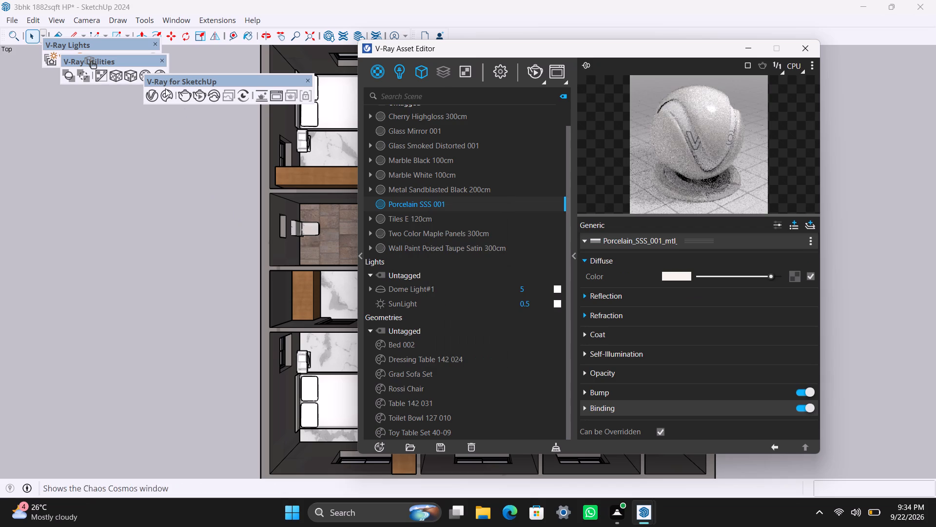
left_click(130, 70)
left_click(747, 45)
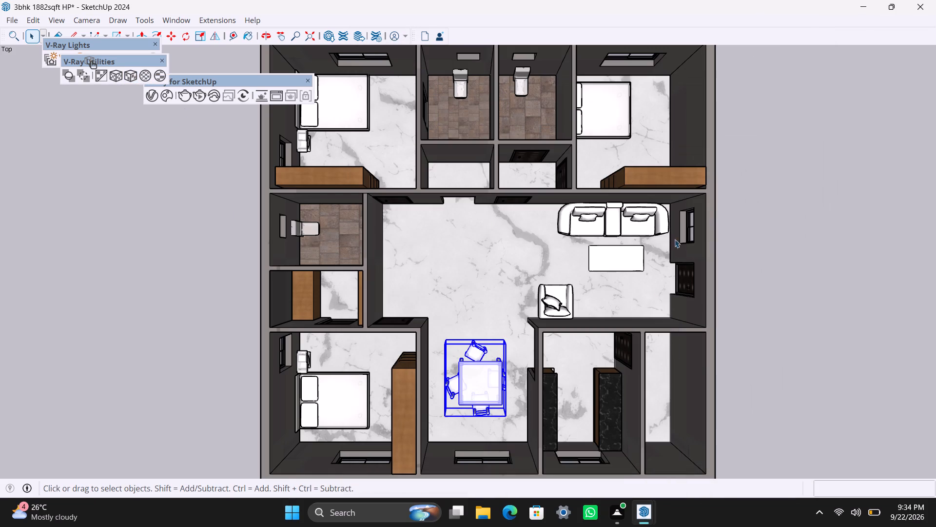
Apply the Porcelain SSS 001 material to the Rossi Chair armchair in the living area and minimize the Asset Editor.
left_click(551, 300)
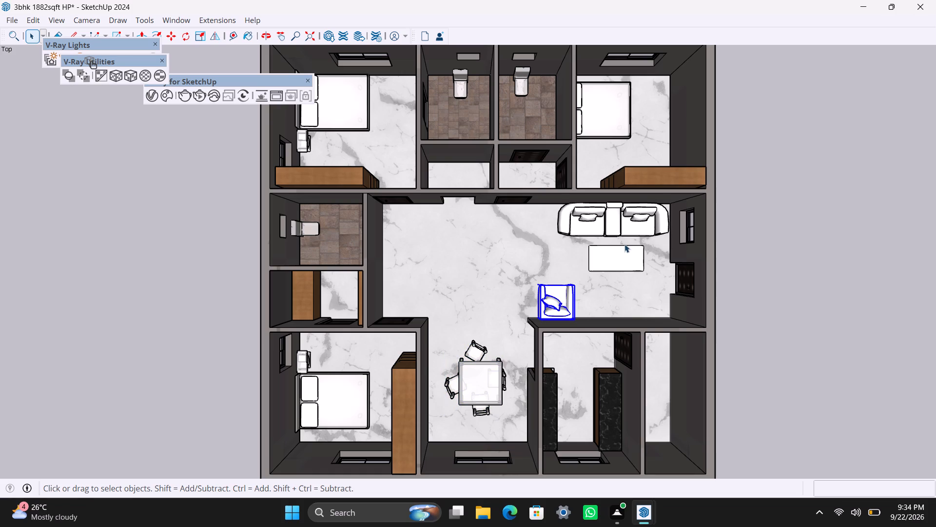
left_click(158, 97)
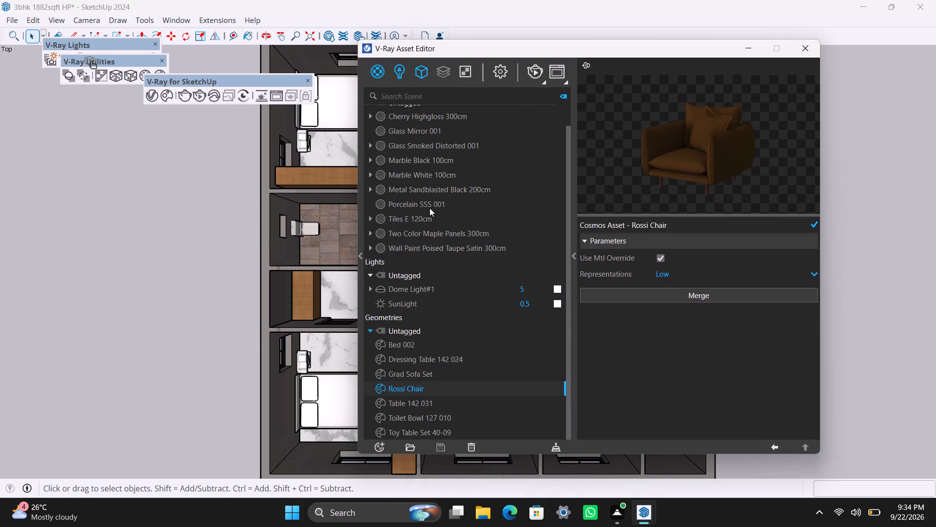
left_click(419, 204)
right_click(420, 203)
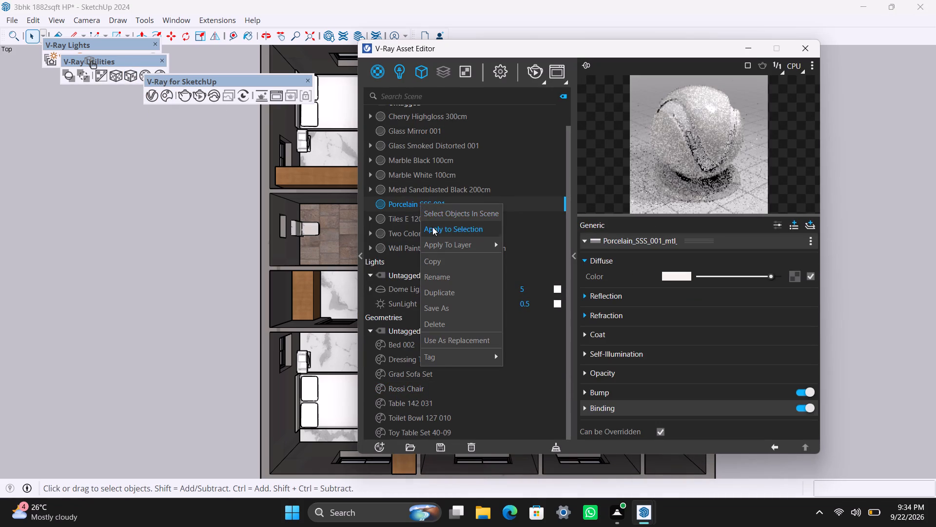
left_click(432, 227)
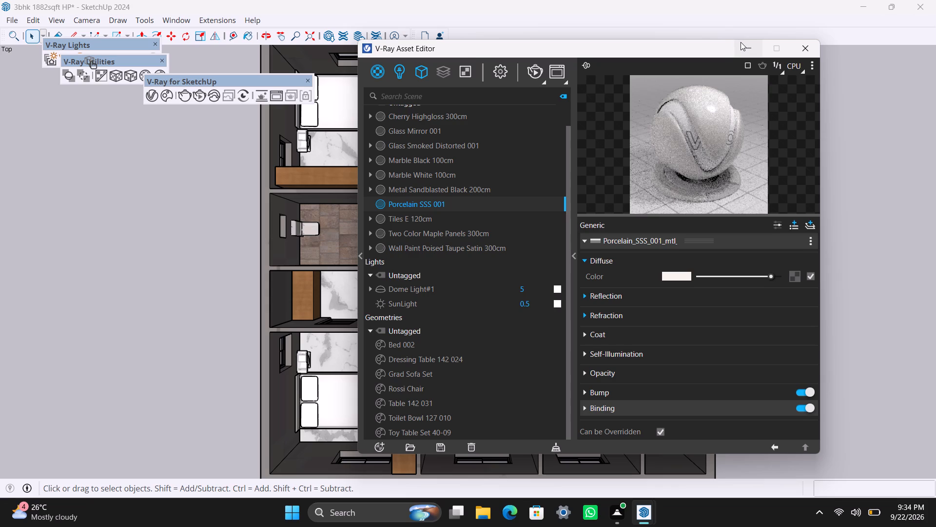
left_click(741, 42)
Apply Porcelain SSS 001 to the living area's Grad Sofa Set, with a cubic projection fitted to its bounding box, and minimize the Asset Editor.
left_click(613, 252)
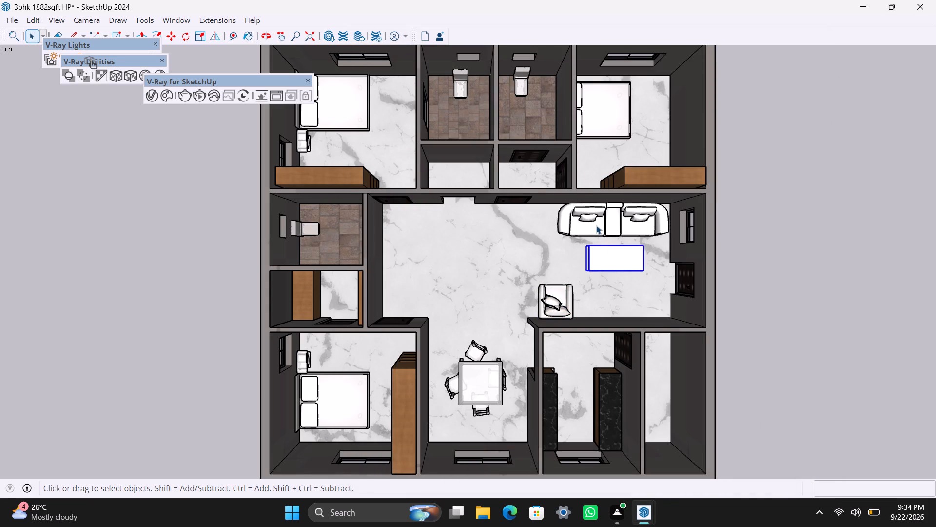
left_click(596, 225)
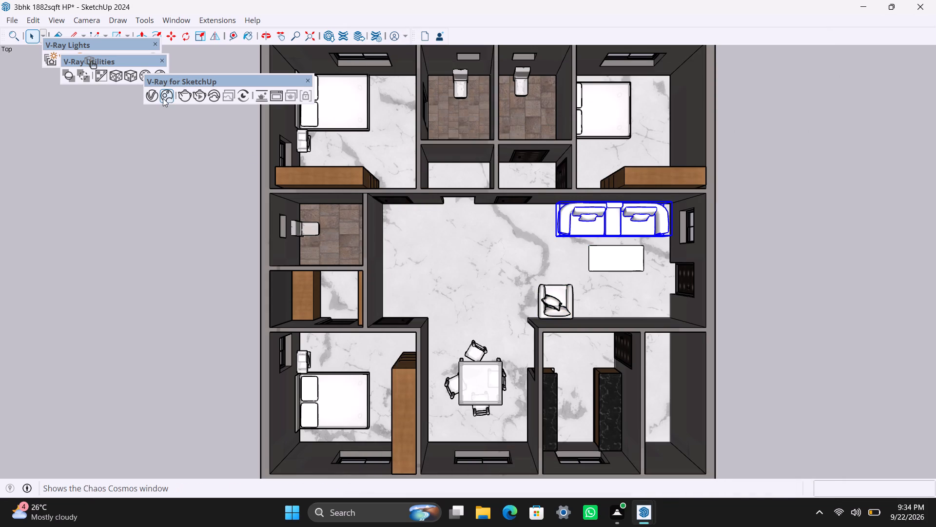
left_click(152, 98)
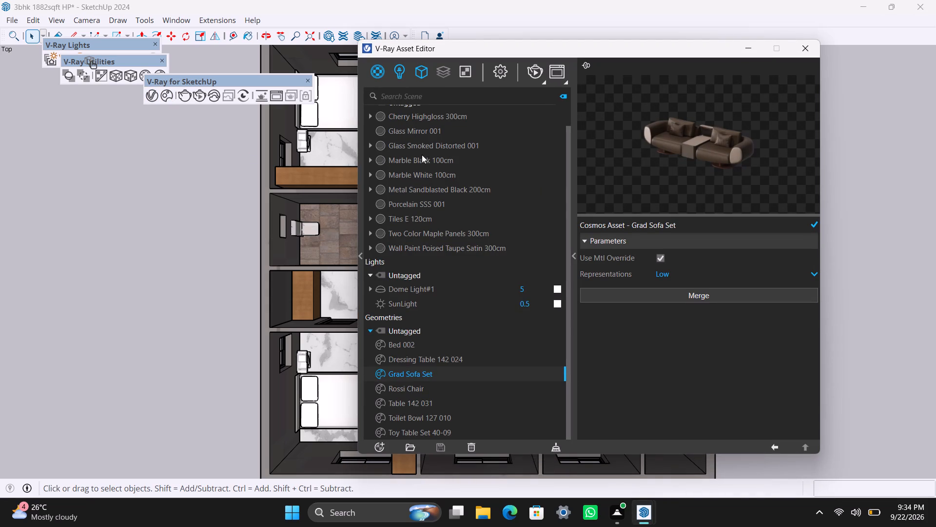
left_click(417, 206)
right_click(417, 206)
left_click(445, 235)
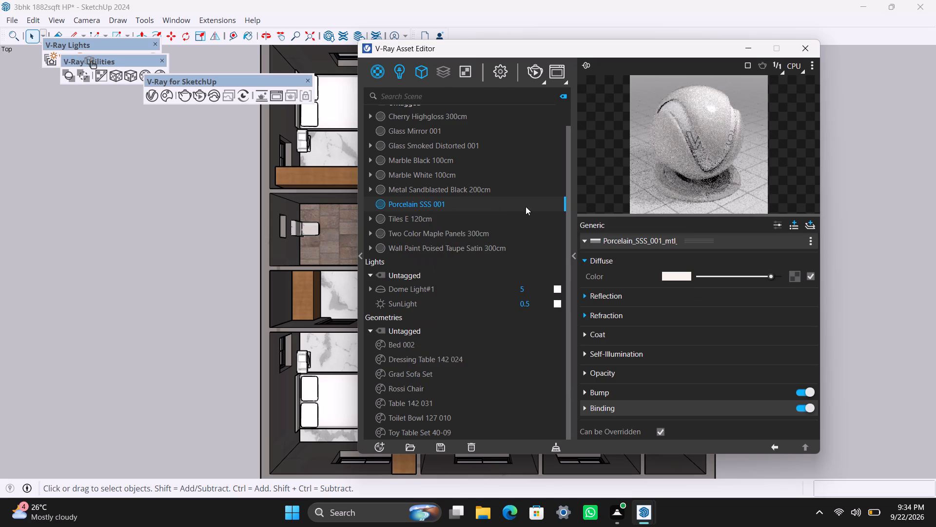
left_click(124, 75)
left_click(753, 49)
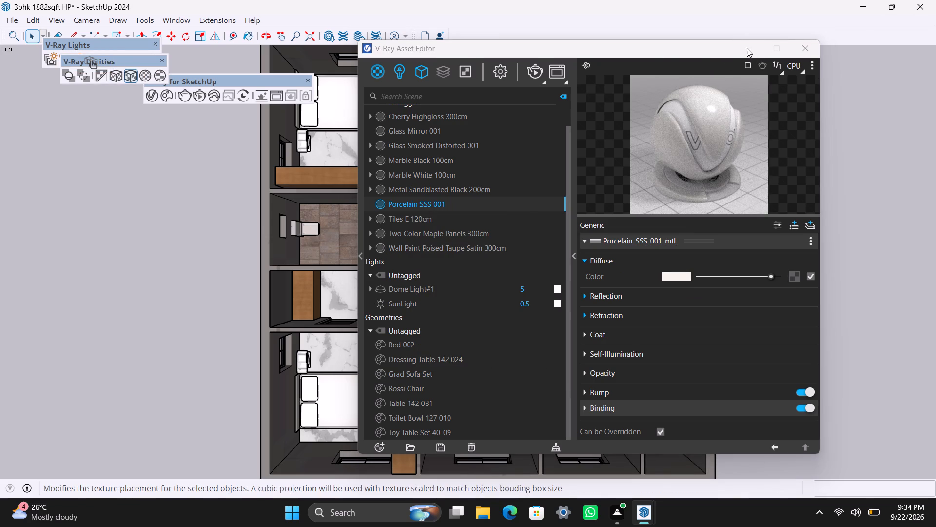
Apply Porcelain SSS 001 to the coffee table in front of the living-area sofa, with a bounding-box-fitted cubic projection, and minimize the Asset Editor.
left_click(601, 262)
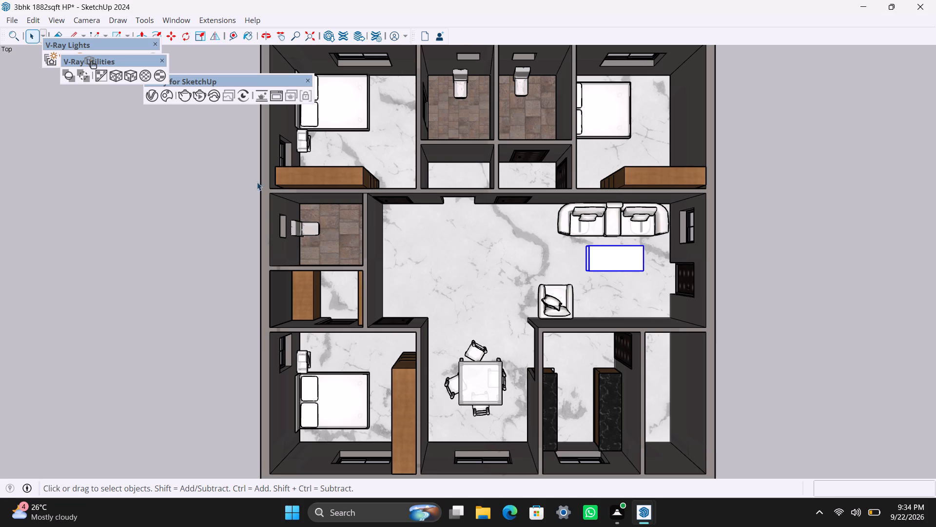
left_click(157, 93)
left_click(425, 203)
right_click(425, 203)
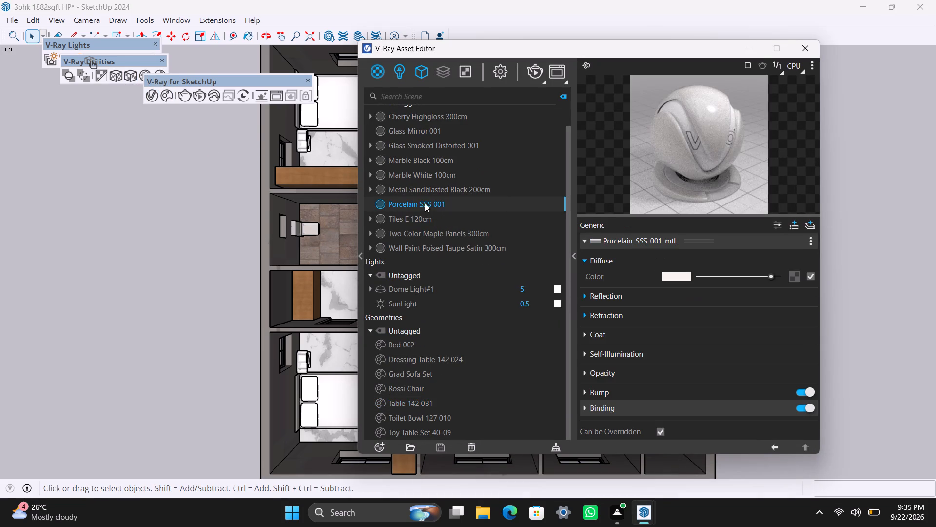
left_click(452, 235)
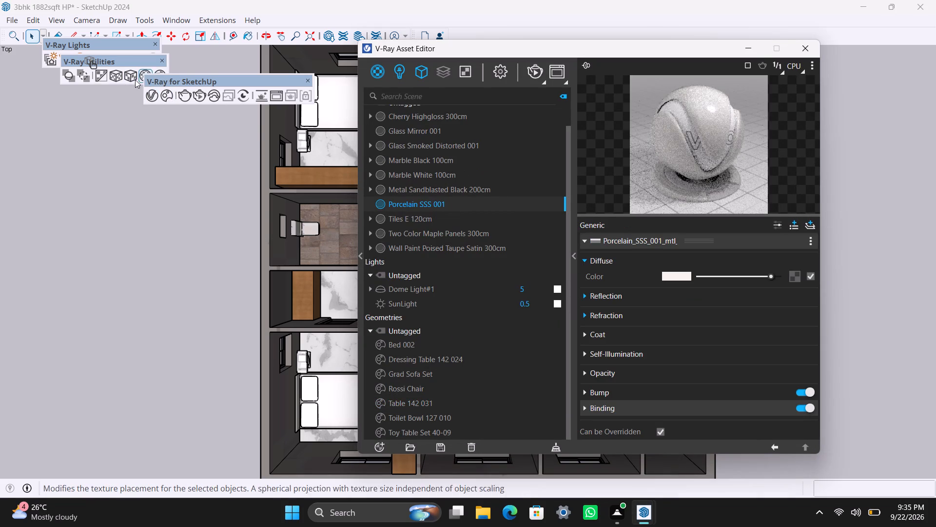
left_click(133, 78)
left_click(746, 50)
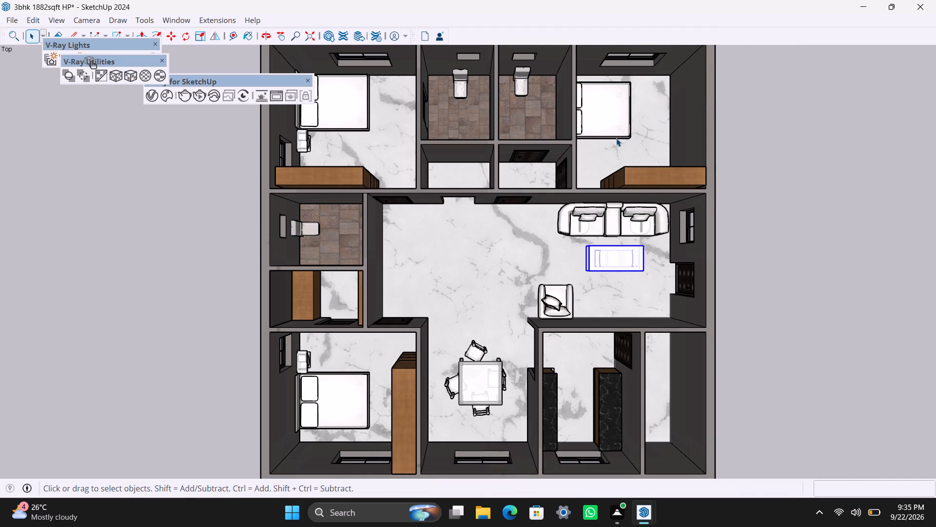
Apply Porcelain SSS 001 to the bed in the plan's upper-right bedroom, with a bounding-box-fitted cubic projection, and minimize the Asset Editor.
left_click(603, 124)
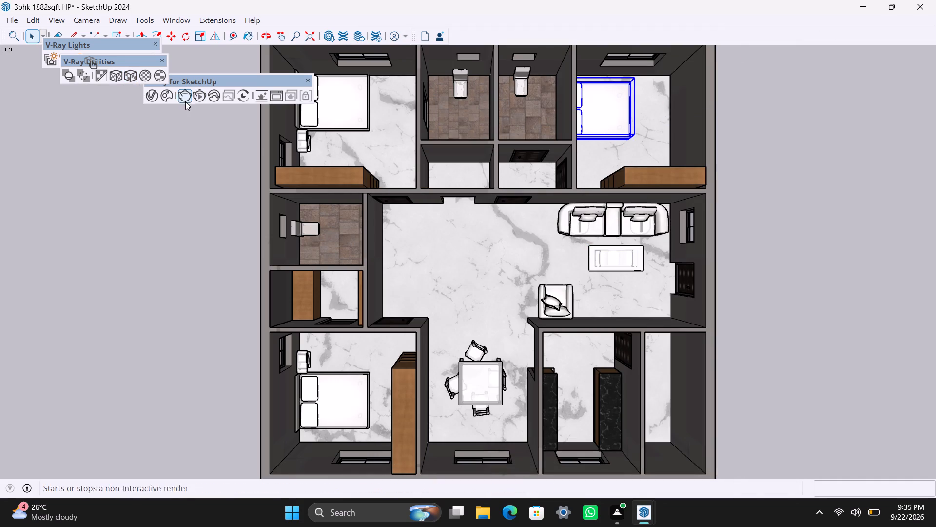
left_click(152, 91)
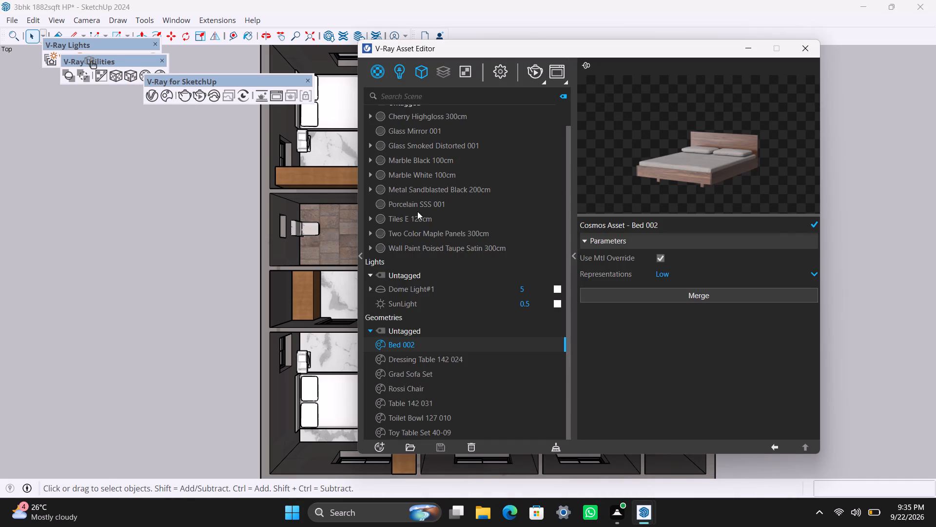
left_click(417, 203)
right_click(417, 201)
left_click(449, 221)
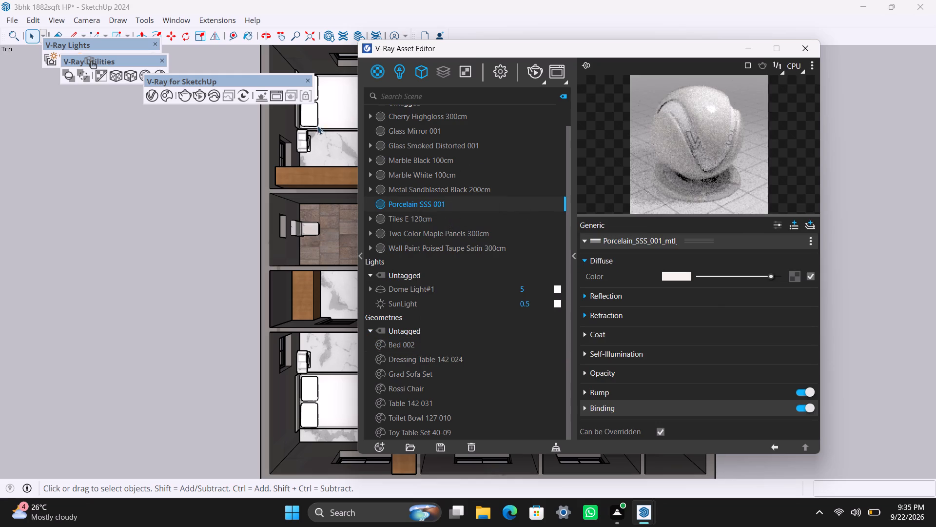
left_click(133, 71)
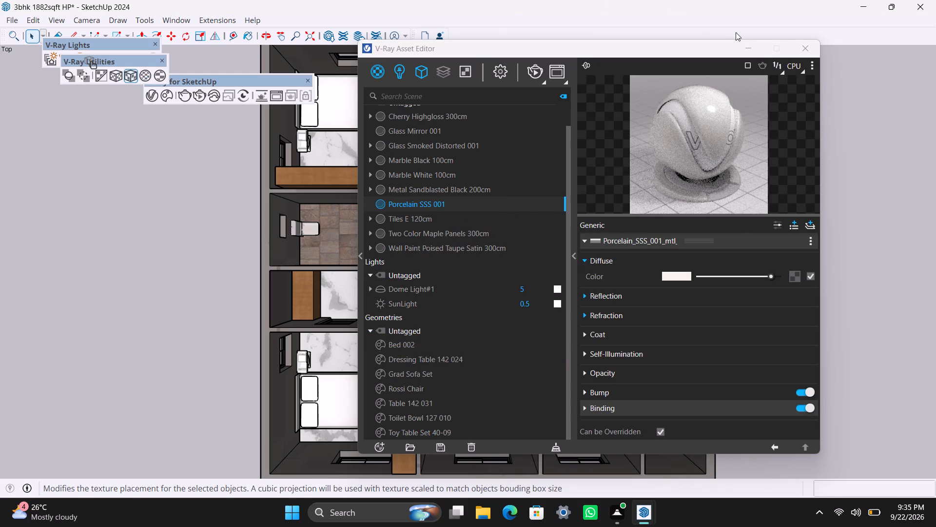
left_click(748, 44)
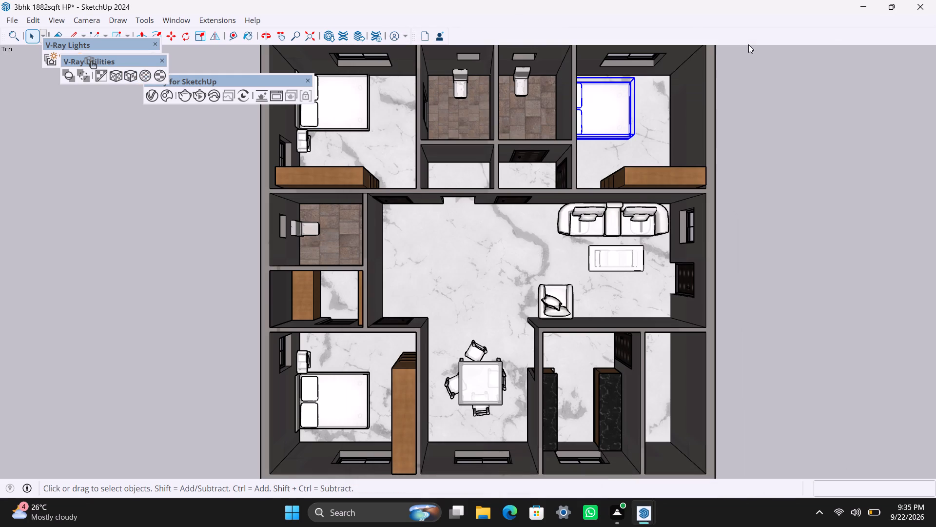
Save the 3BHK model.
scroll(595, 234, "down", 2)
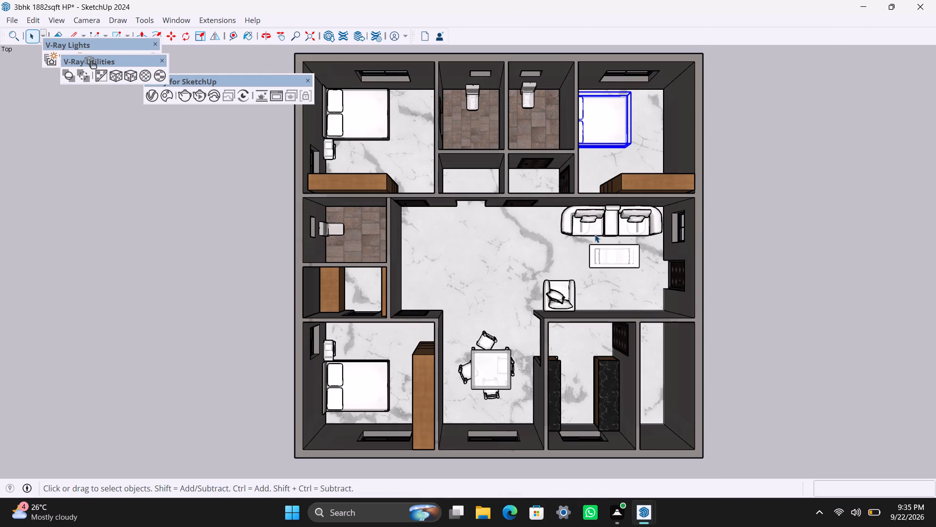
key("ctrl+s")
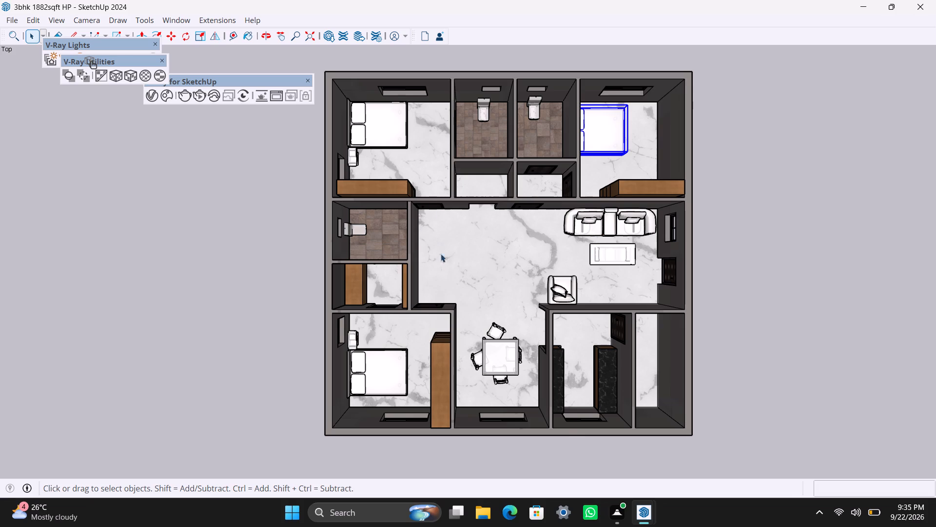
Apply Porcelain SSS 001 to the toilet in the bathroom on the plan's left side, with a bounding-box-fitted cubic projection, and minimize the Asset Editor.
scroll(451, 268, "up", 1)
scroll(481, 278, "down", 1)
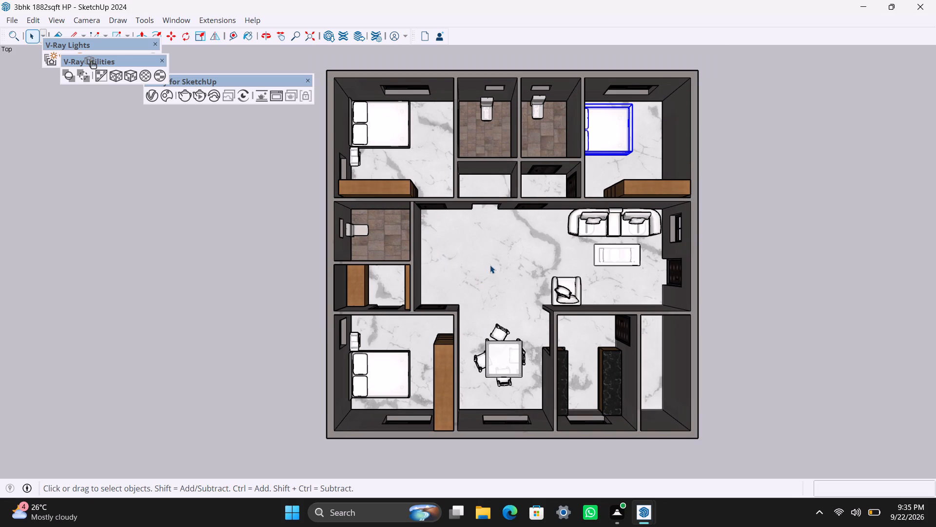
scroll(491, 258, "up", 1)
scroll(491, 258, "down", 2)
scroll(492, 257, "up", 1)
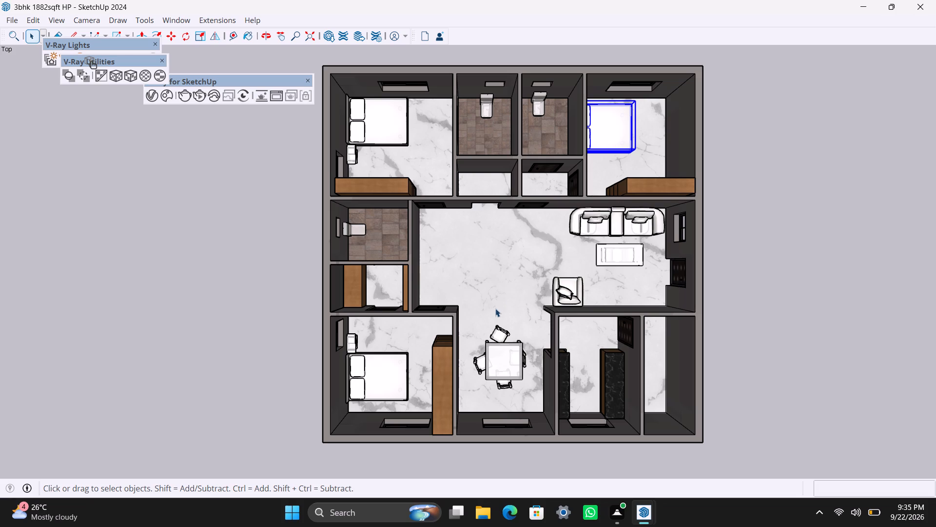
scroll(495, 304, "up", 1)
scroll(495, 304, "down", 1)
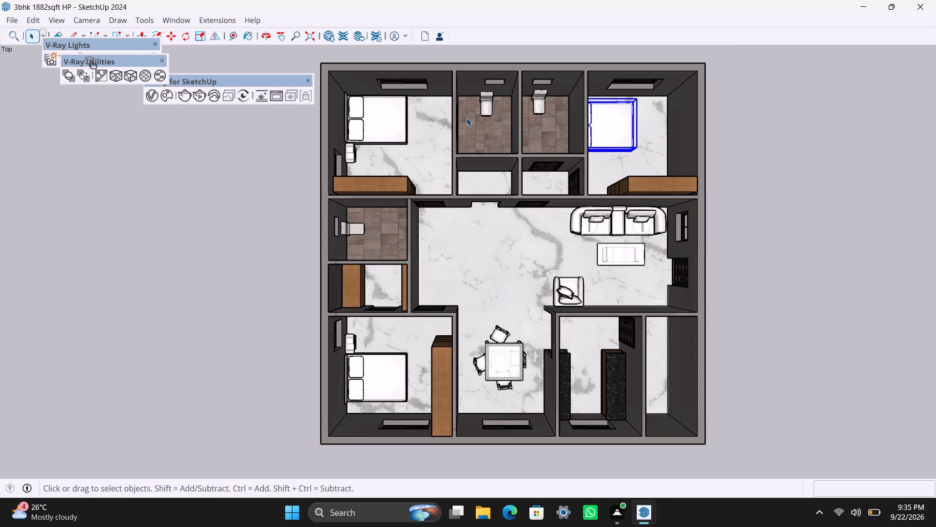
left_click(353, 230)
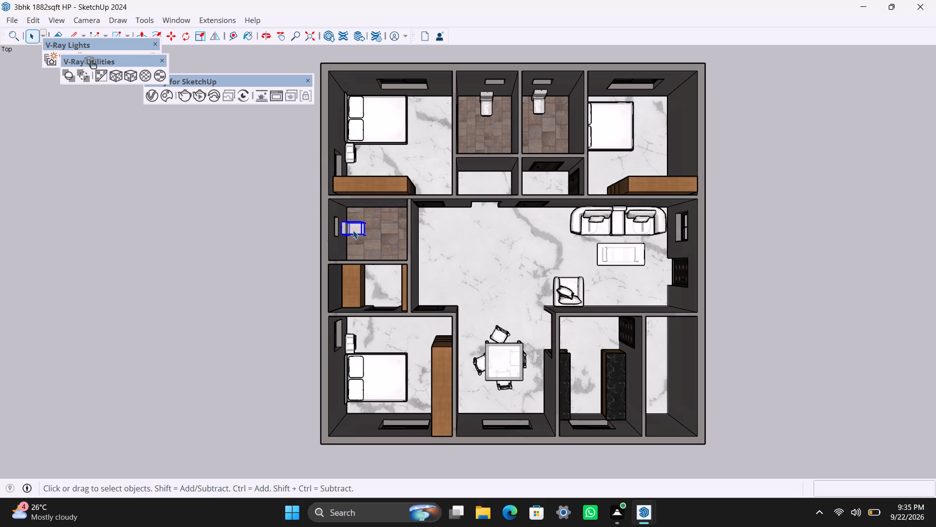
left_click(159, 93)
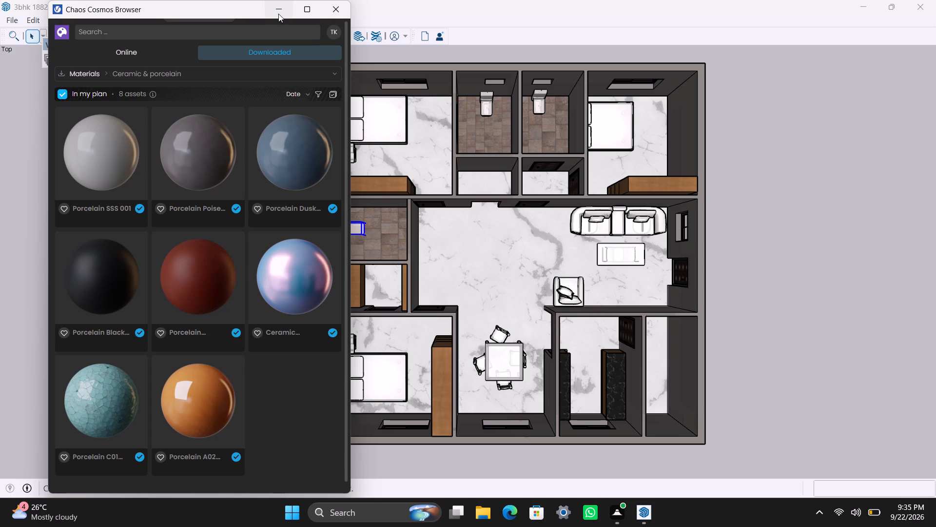
left_click(279, 14)
left_click(156, 103)
left_click(154, 100)
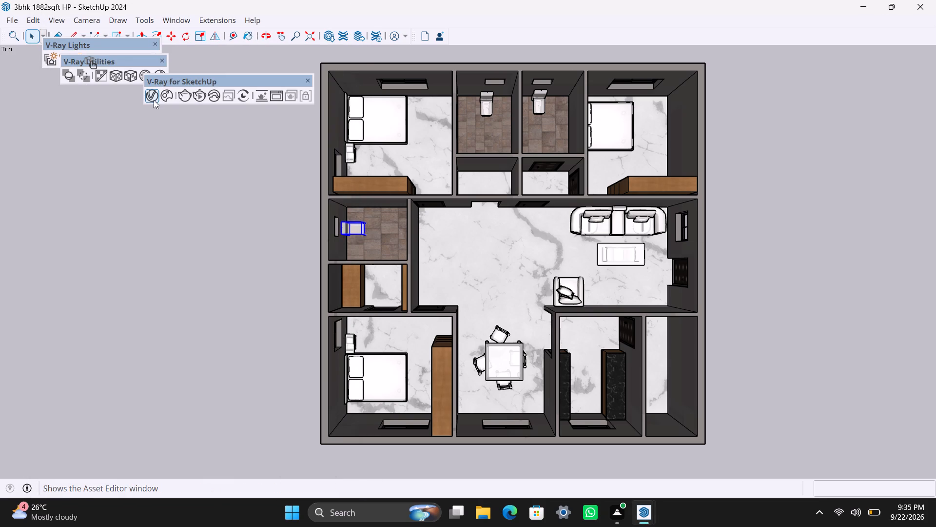
left_click(408, 203)
right_click(409, 203)
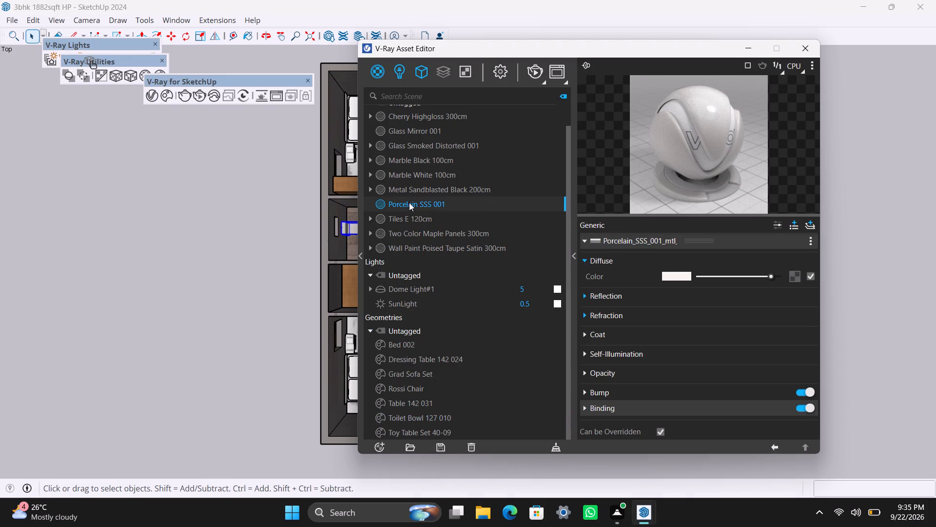
left_click(441, 222)
left_click(136, 78)
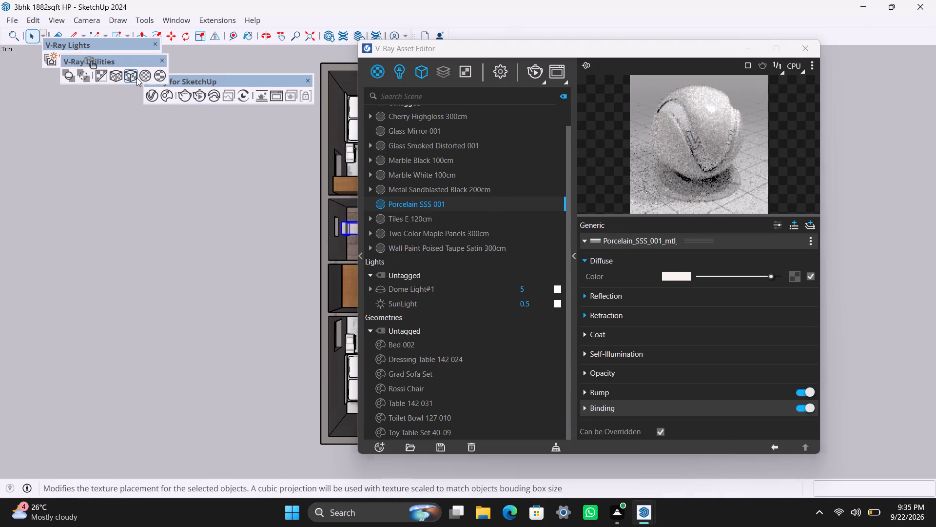
left_click(754, 49)
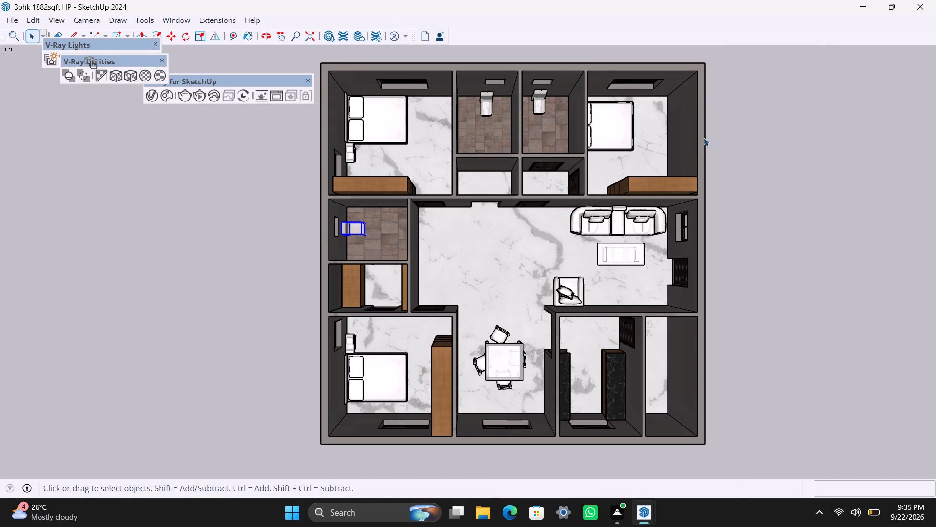
Clear the selection and save the model.
left_click(739, 159)
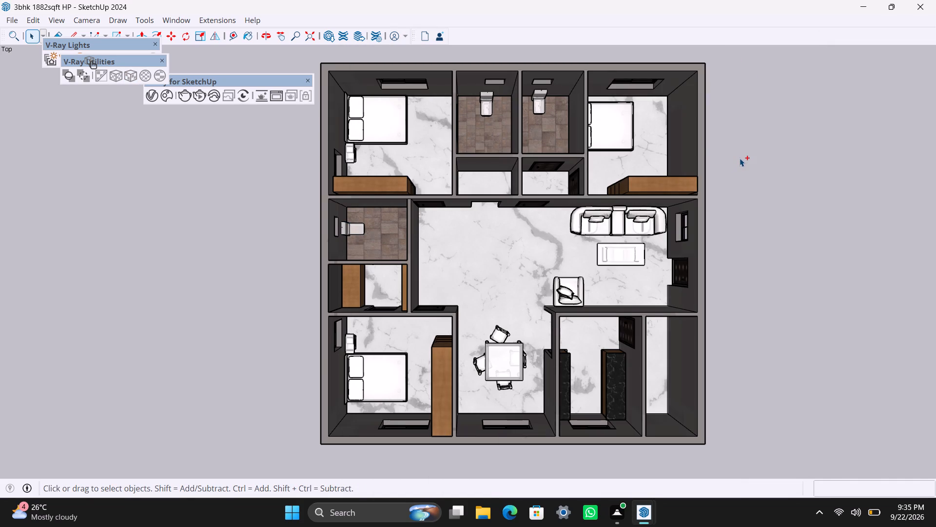
key("ctrl+s")
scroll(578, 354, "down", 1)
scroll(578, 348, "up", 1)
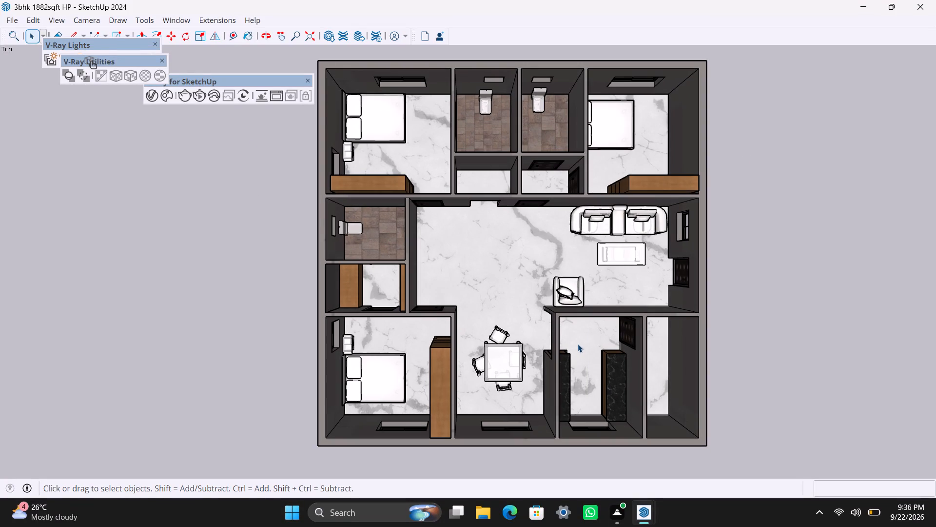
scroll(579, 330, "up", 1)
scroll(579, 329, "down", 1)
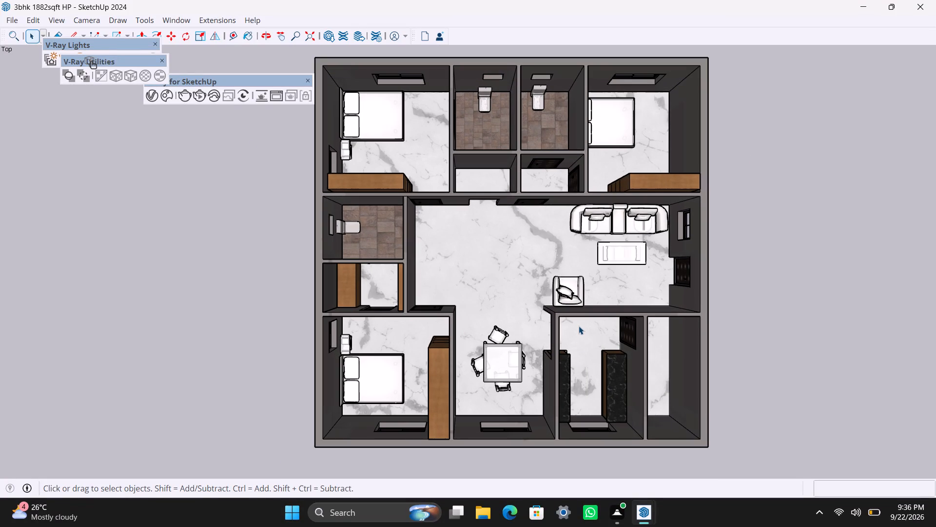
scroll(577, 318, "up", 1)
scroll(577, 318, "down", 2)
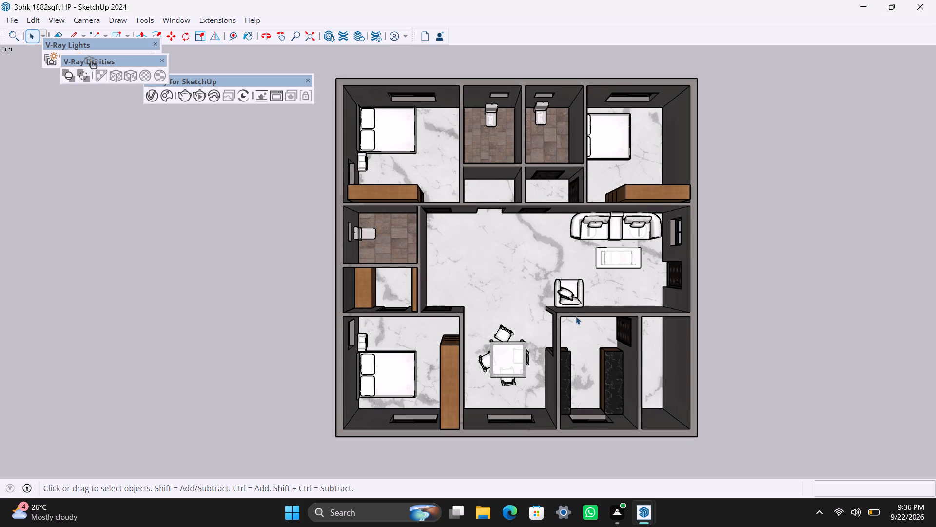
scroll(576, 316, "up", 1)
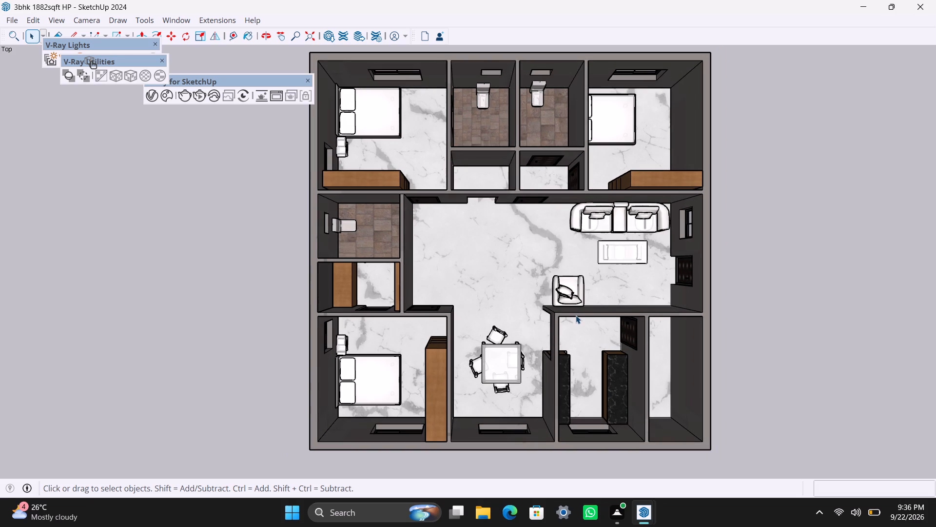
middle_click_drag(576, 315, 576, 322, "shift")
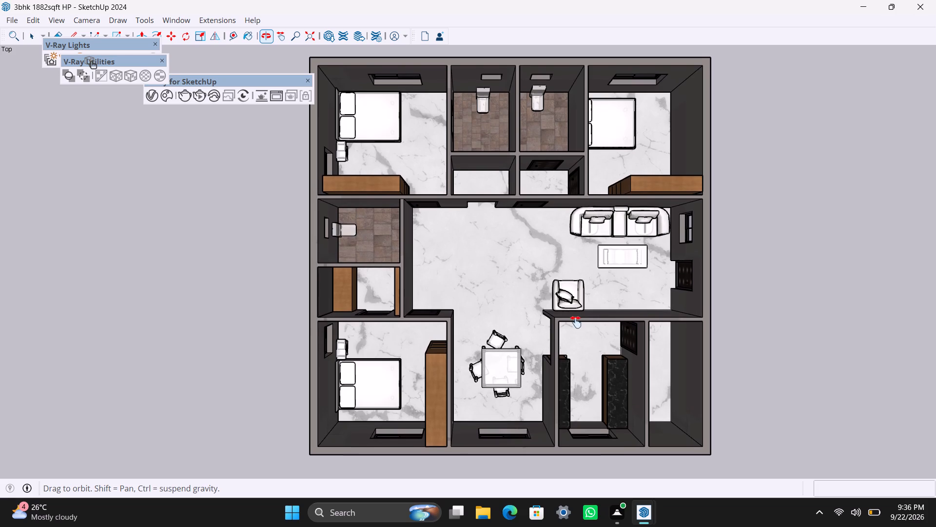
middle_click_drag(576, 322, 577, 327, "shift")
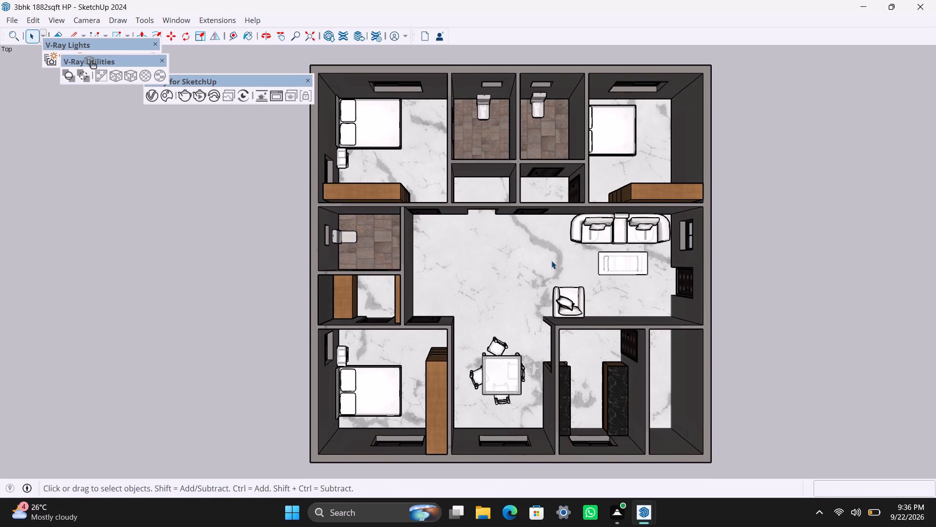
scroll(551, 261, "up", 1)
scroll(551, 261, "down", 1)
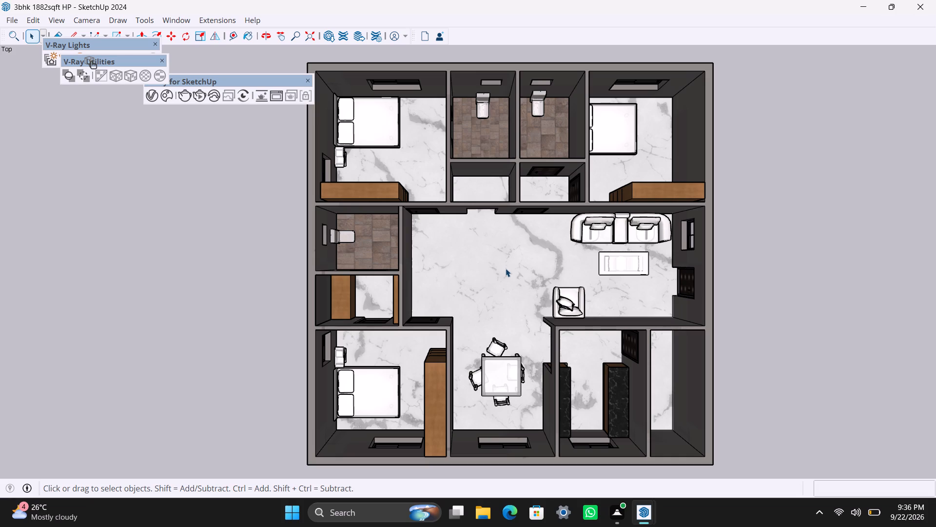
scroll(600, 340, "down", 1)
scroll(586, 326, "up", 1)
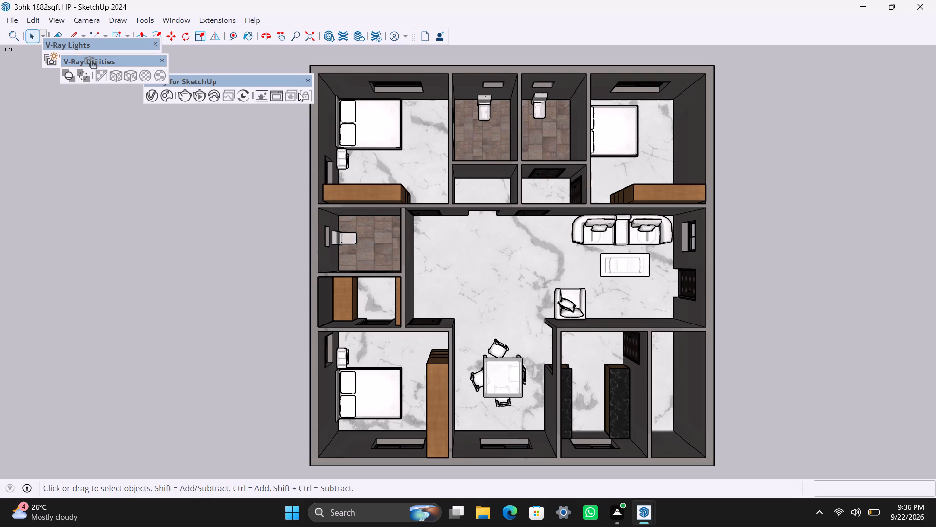
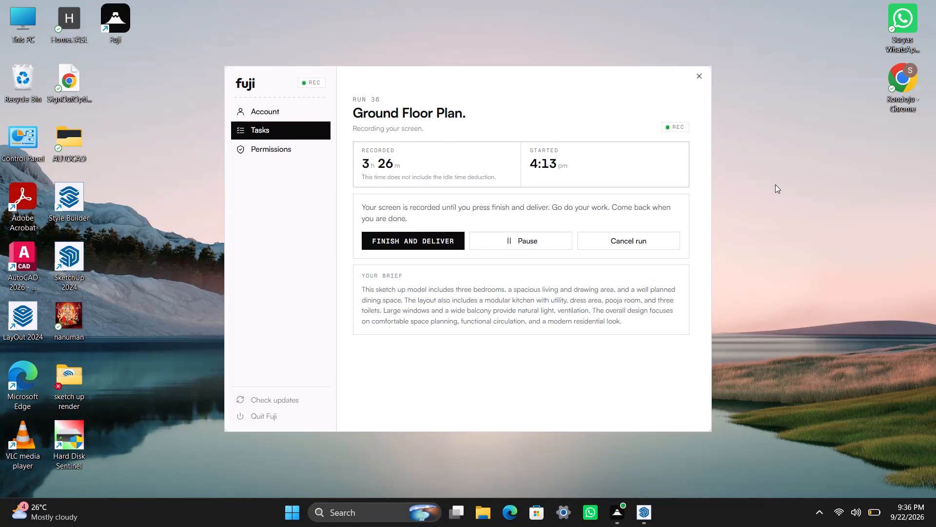
Switch back to the SketchUp model and clear away the V-Ray Asset Editor, Cosmos Browser and colour picker windows.
left_click(760, 197)
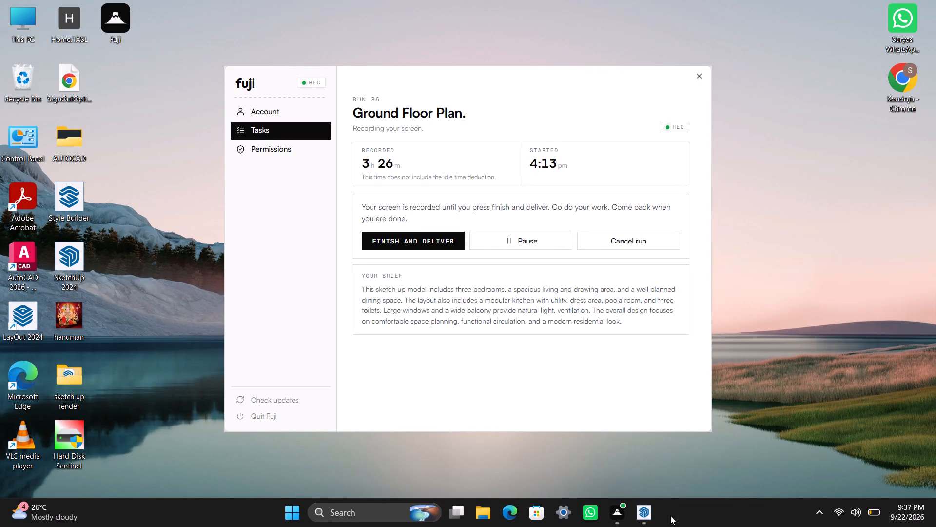
left_click(651, 519)
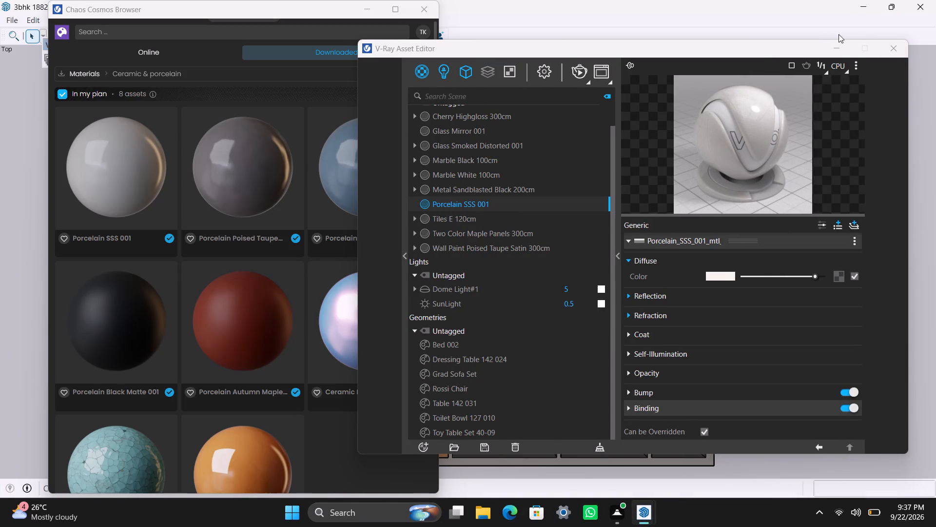
left_click(837, 47)
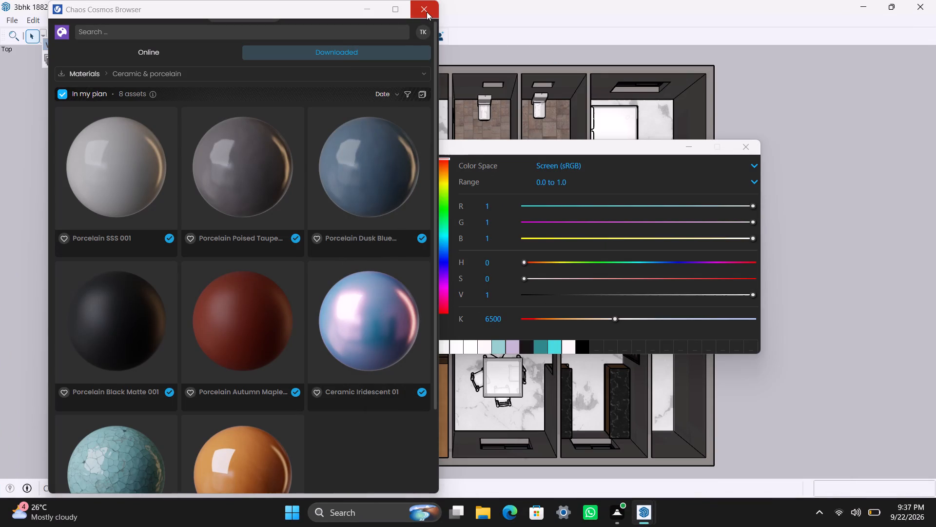
left_click(427, 12)
left_click(747, 149)
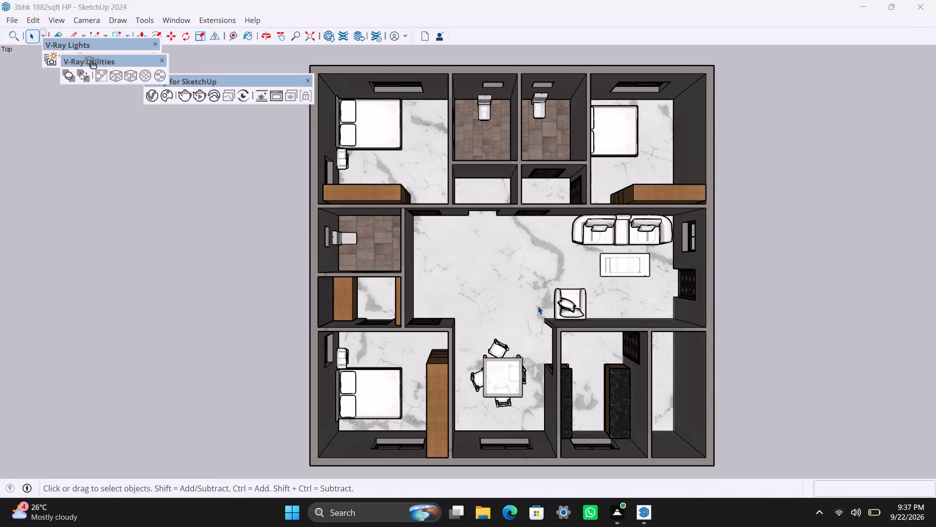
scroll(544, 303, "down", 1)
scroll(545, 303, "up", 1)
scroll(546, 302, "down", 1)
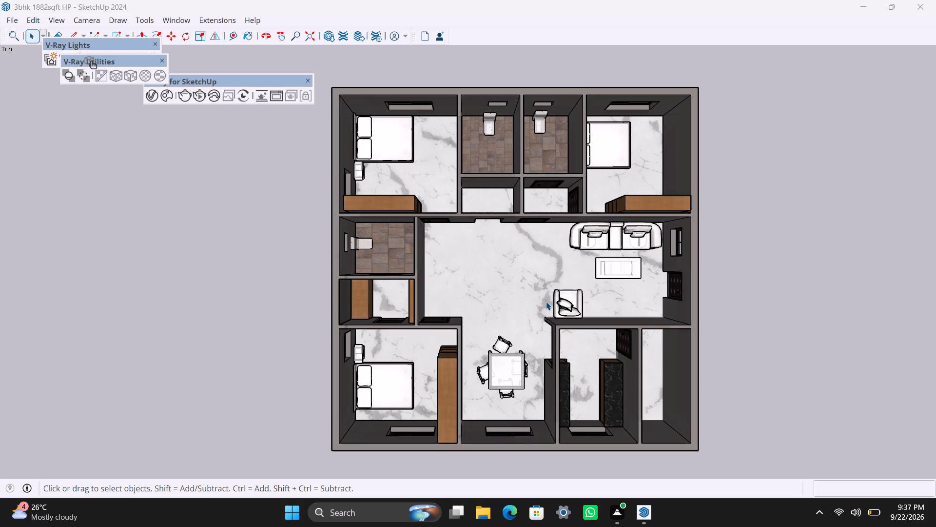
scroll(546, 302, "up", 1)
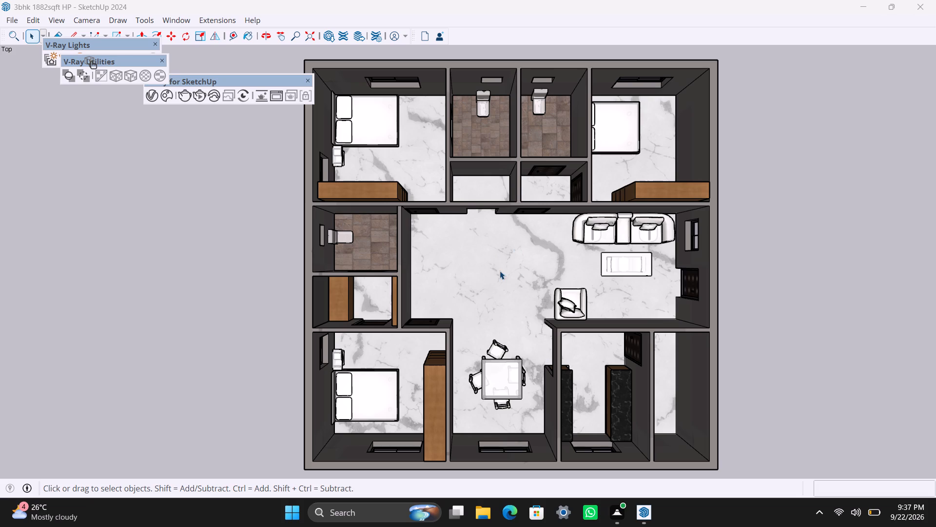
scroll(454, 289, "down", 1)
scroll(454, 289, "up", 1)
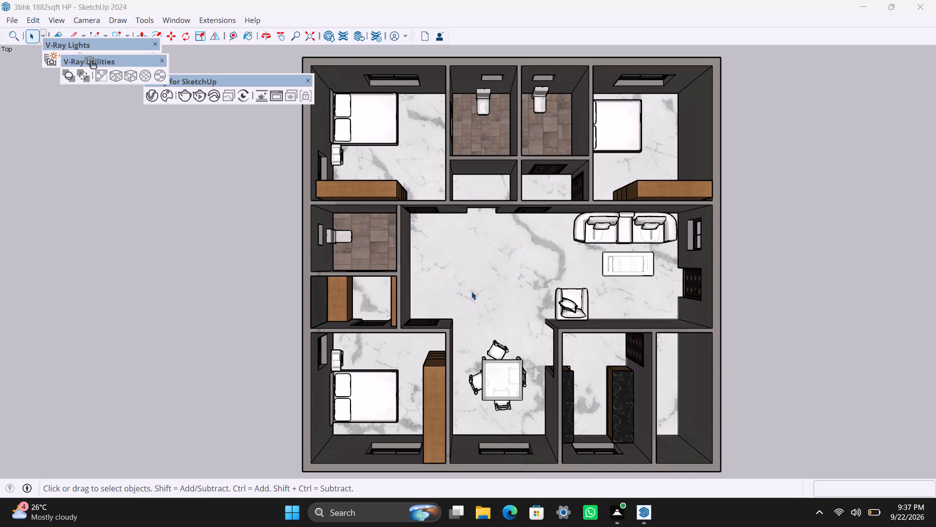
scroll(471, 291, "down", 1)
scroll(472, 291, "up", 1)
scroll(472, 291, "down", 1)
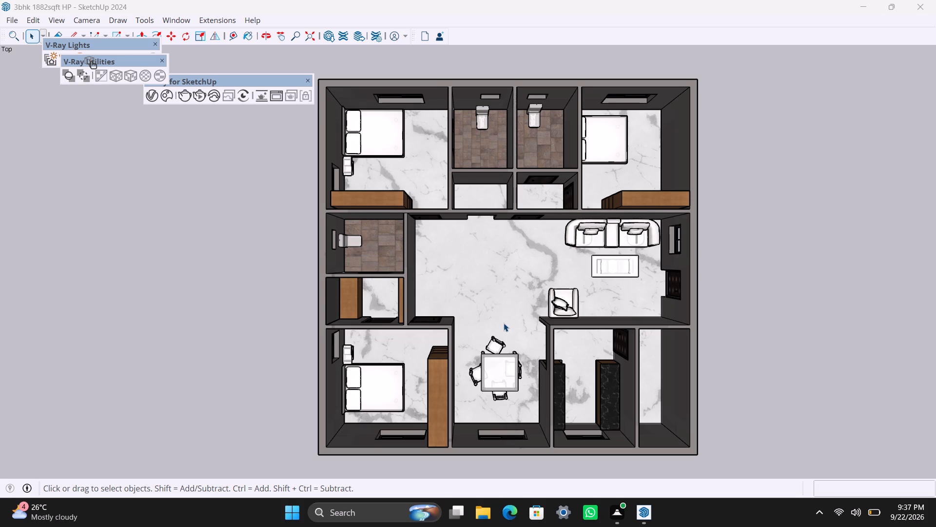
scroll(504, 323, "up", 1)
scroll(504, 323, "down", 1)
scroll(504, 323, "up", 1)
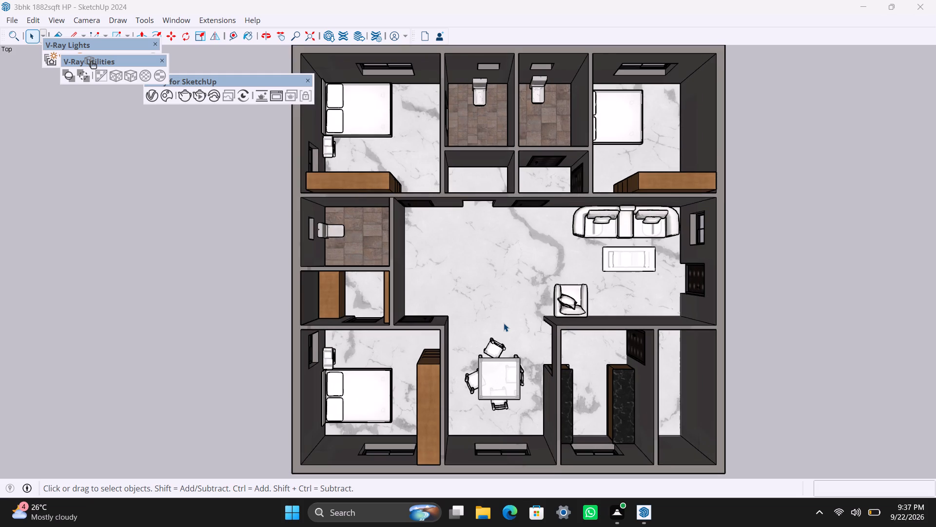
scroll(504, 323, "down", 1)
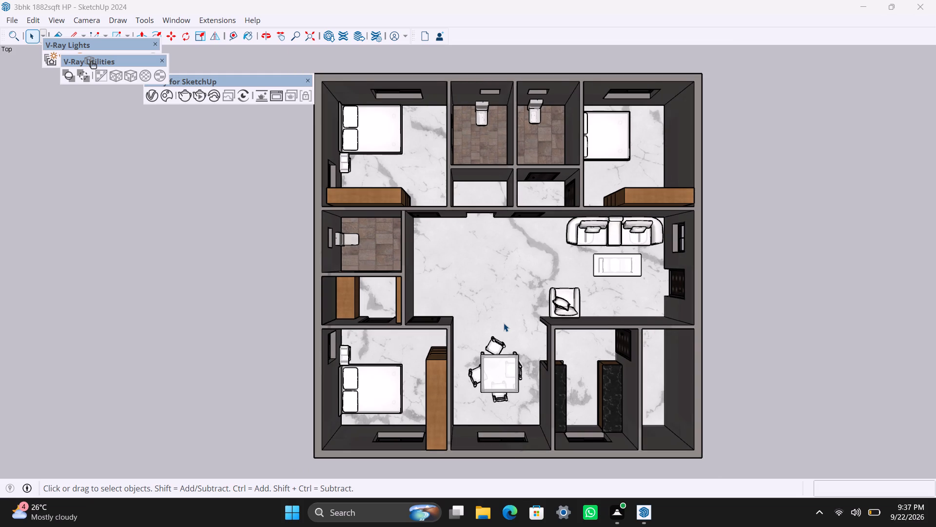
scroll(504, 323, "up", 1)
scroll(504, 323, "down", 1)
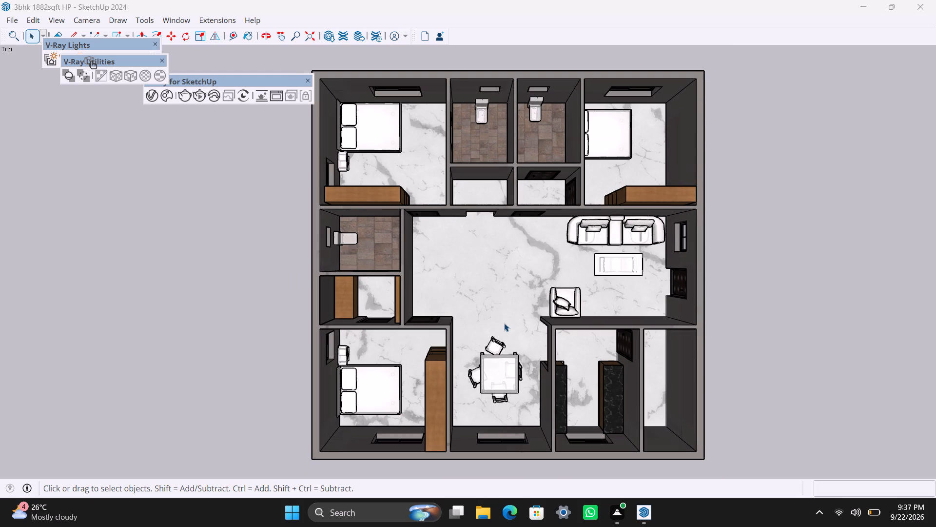
Save the 3BHK model.
key("ctrl+s")
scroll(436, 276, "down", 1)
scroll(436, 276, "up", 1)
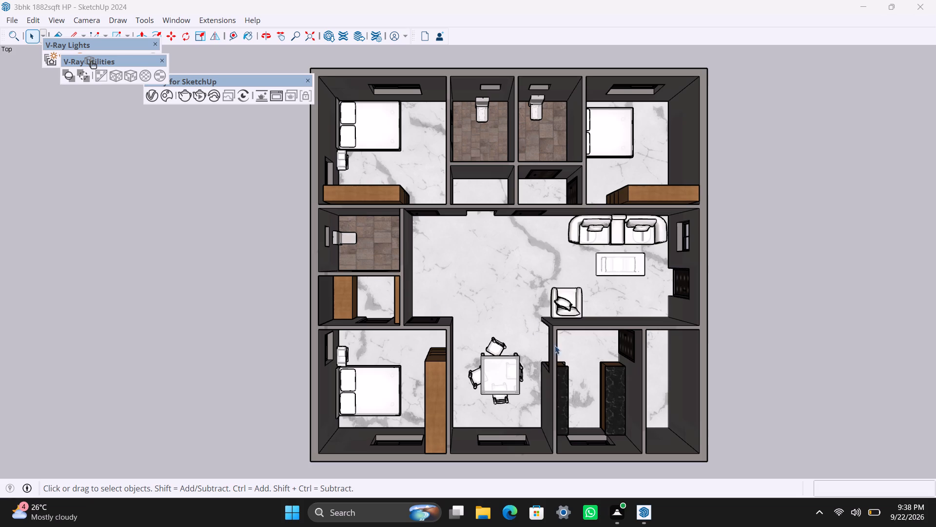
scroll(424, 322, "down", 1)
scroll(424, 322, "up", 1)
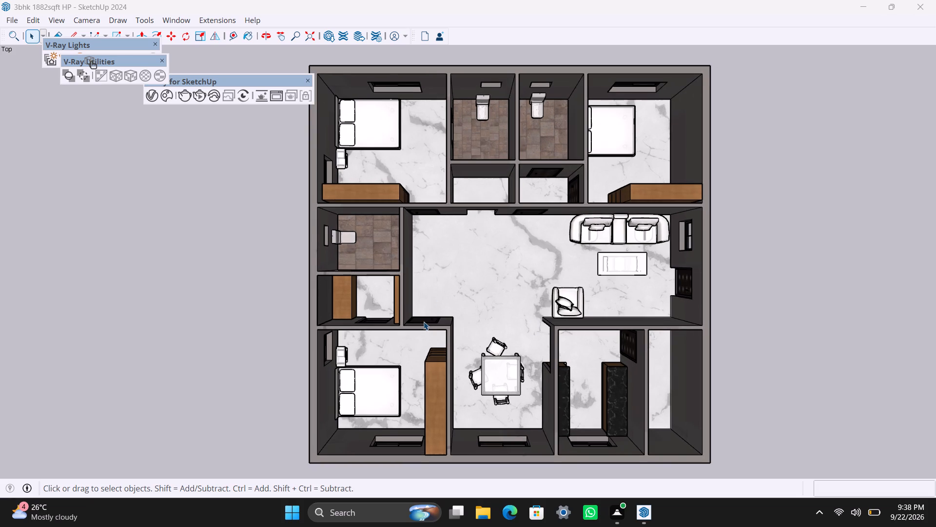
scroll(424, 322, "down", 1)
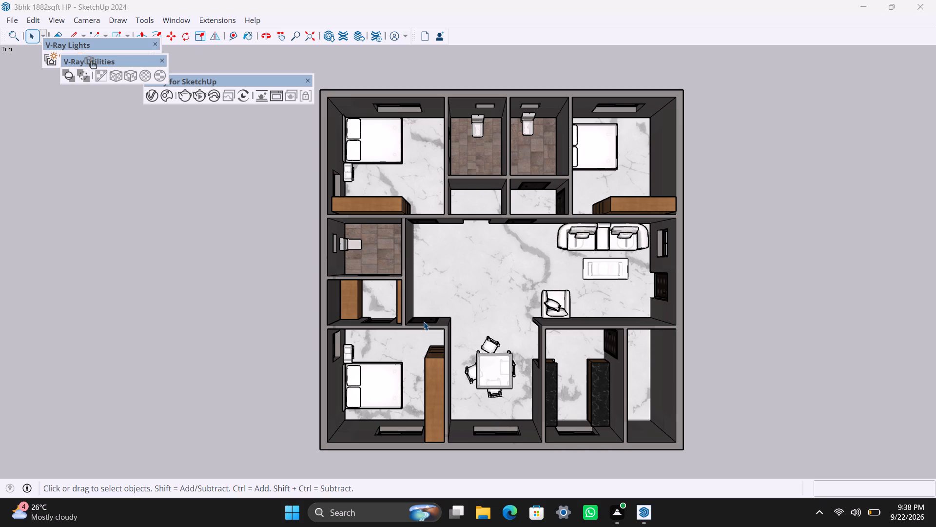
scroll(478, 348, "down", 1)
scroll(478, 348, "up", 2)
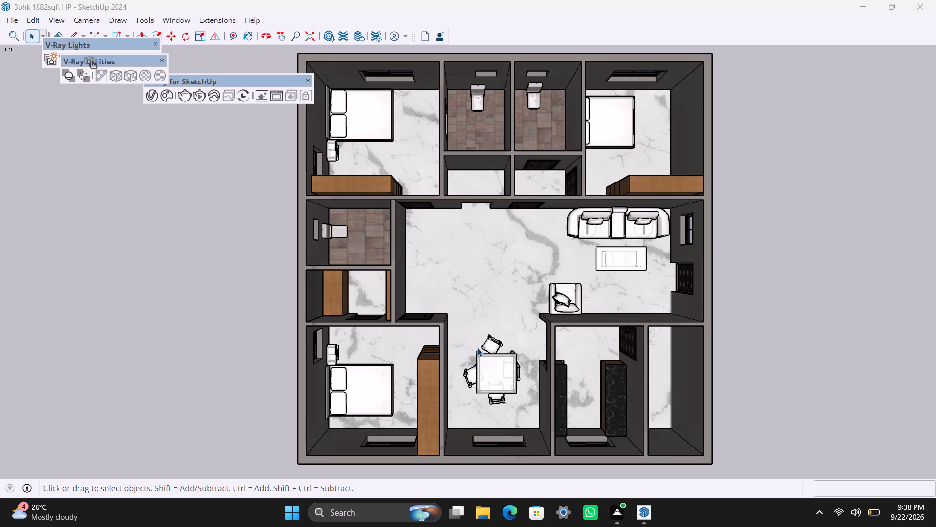
Open the Chaos Cosmos Browser, switch to the online library and look through its asset categories.
left_click(159, 94)
scroll(233, 305, "down", 1)
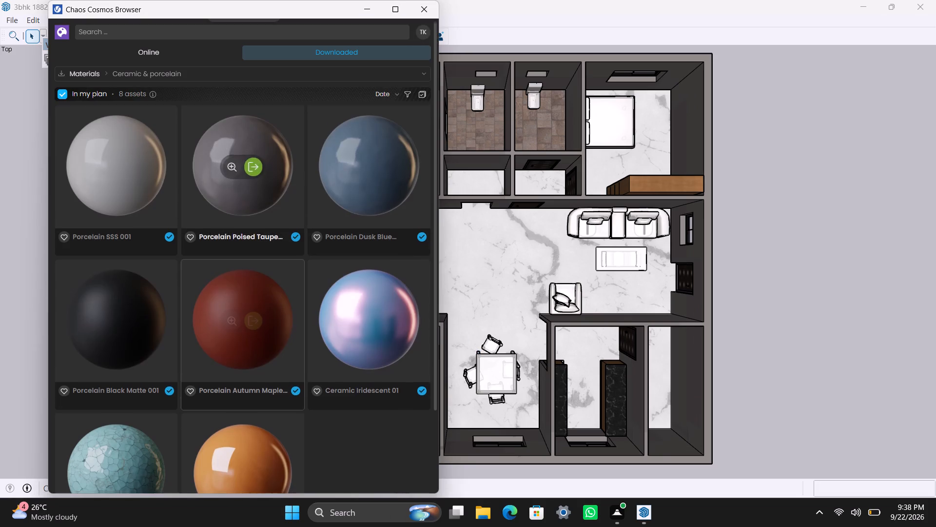
scroll(233, 308, "down", 1)
scroll(258, 185, "up", 2)
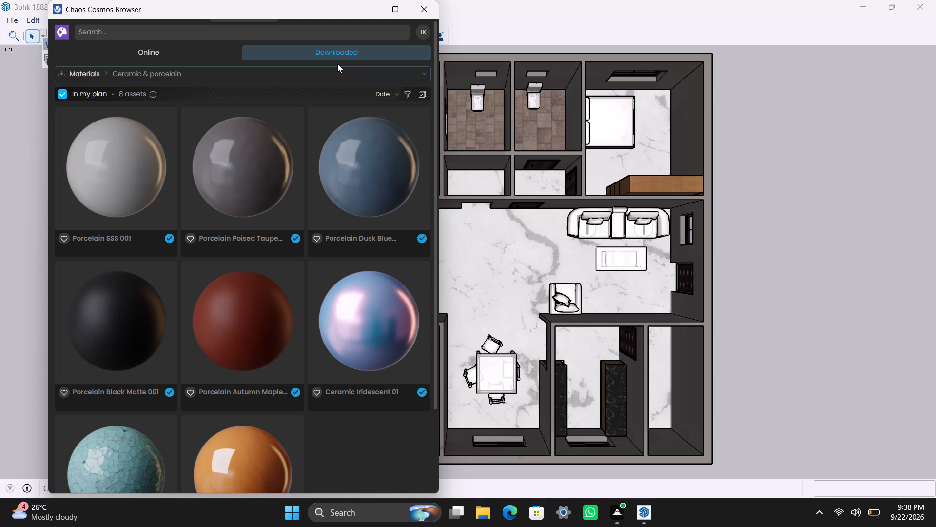
left_click(149, 53)
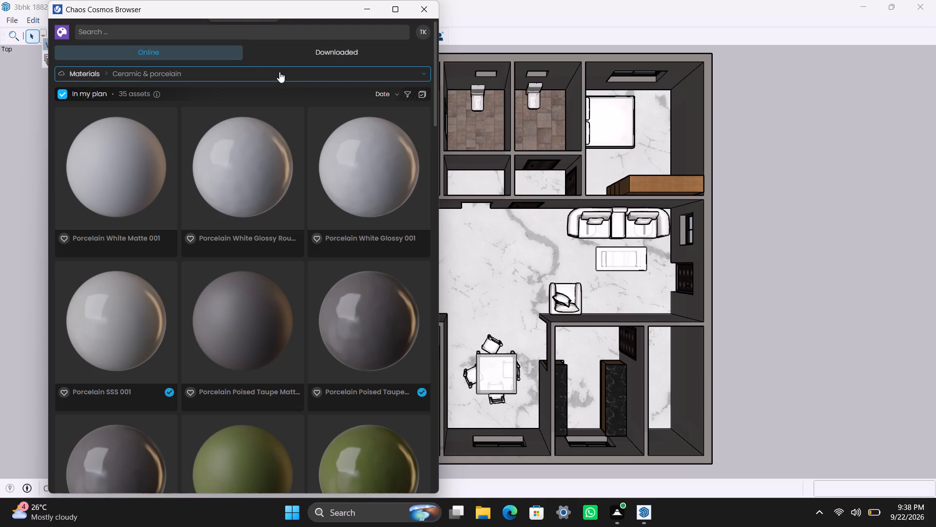
left_click(279, 72)
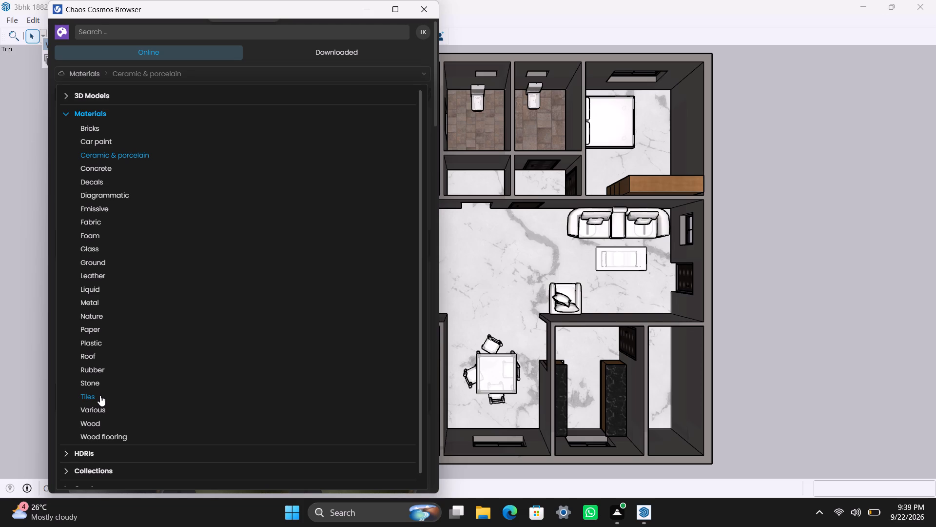
scroll(109, 384, "down", 1)
scroll(108, 368, "up", 1)
scroll(107, 356, "down", 3)
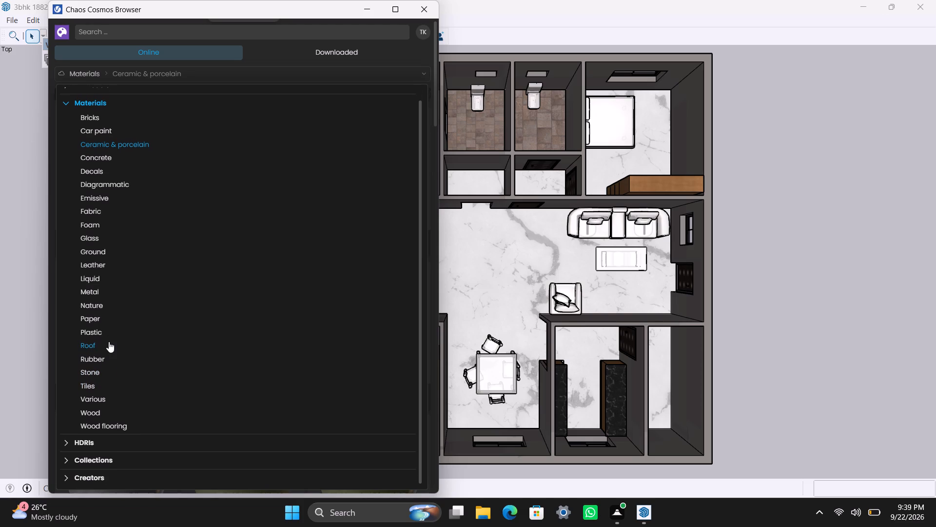
scroll(109, 342, "down", 4)
scroll(120, 379, "up", 3)
scroll(89, 111, "up", 2)
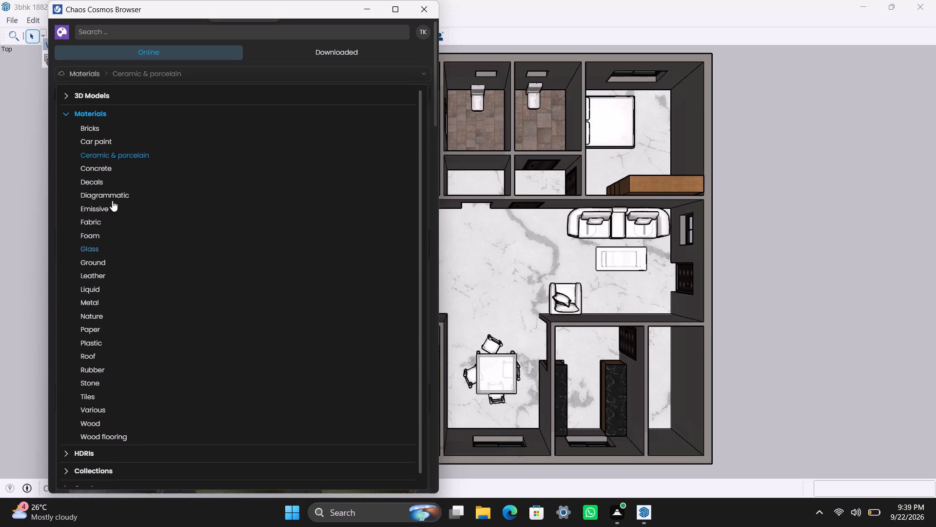
Browse the Shrubs & bushes assets under Vegetation in the online 3D Models, and reopen the category list.
left_click(111, 101)
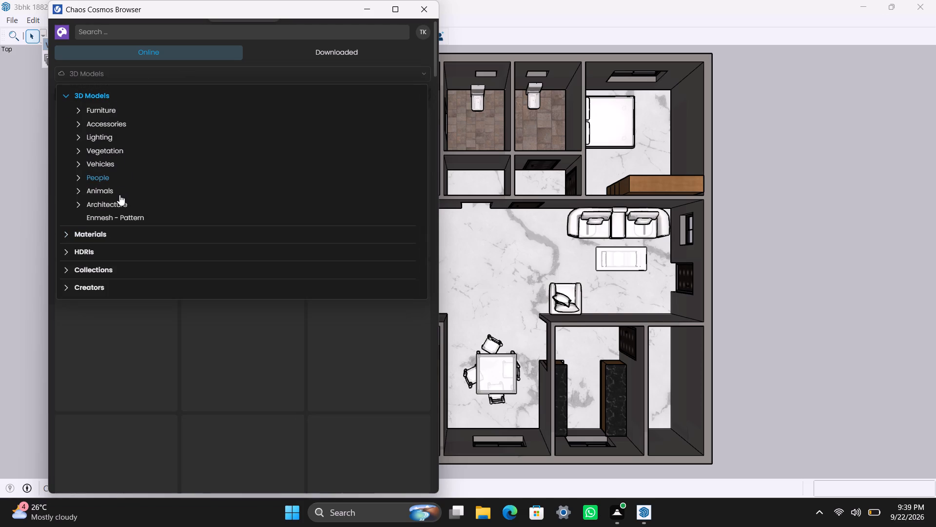
left_click(104, 150)
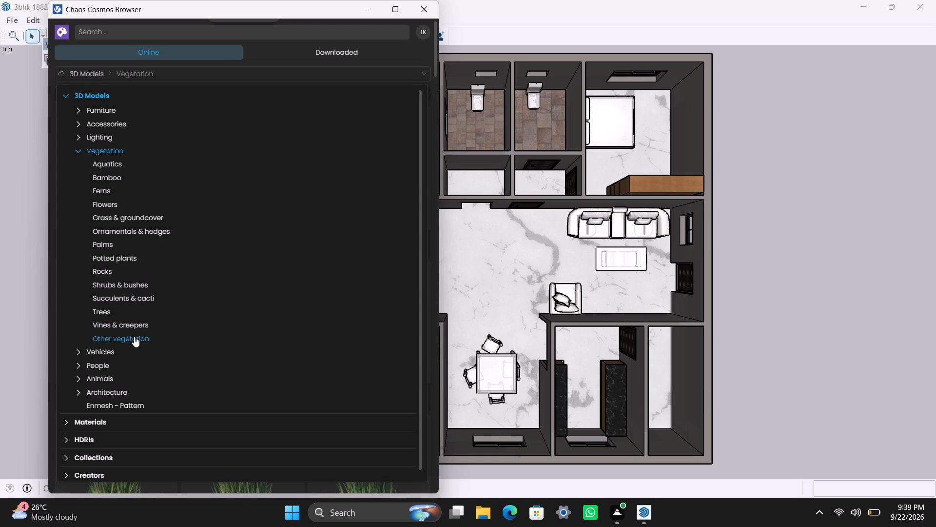
left_click(119, 282)
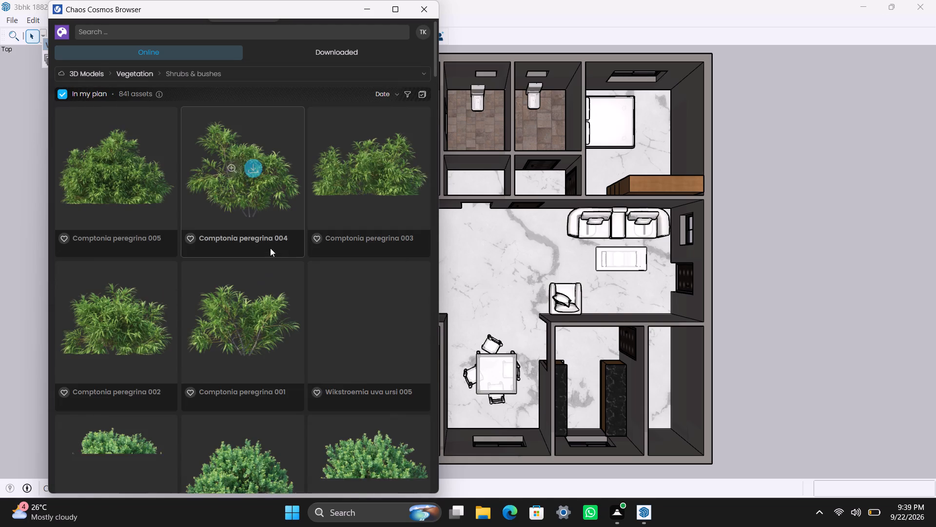
scroll(270, 311, "down", 18)
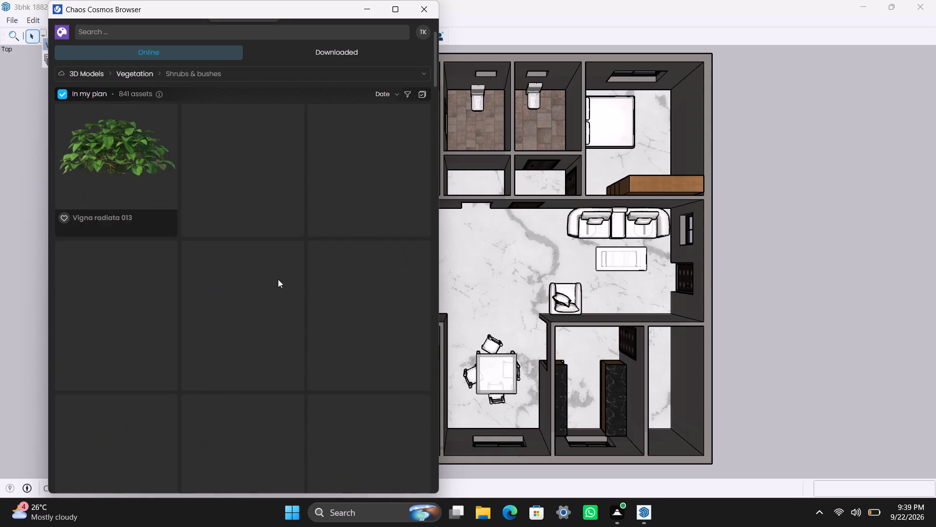
scroll(277, 279, "up", 9)
left_click(300, 79)
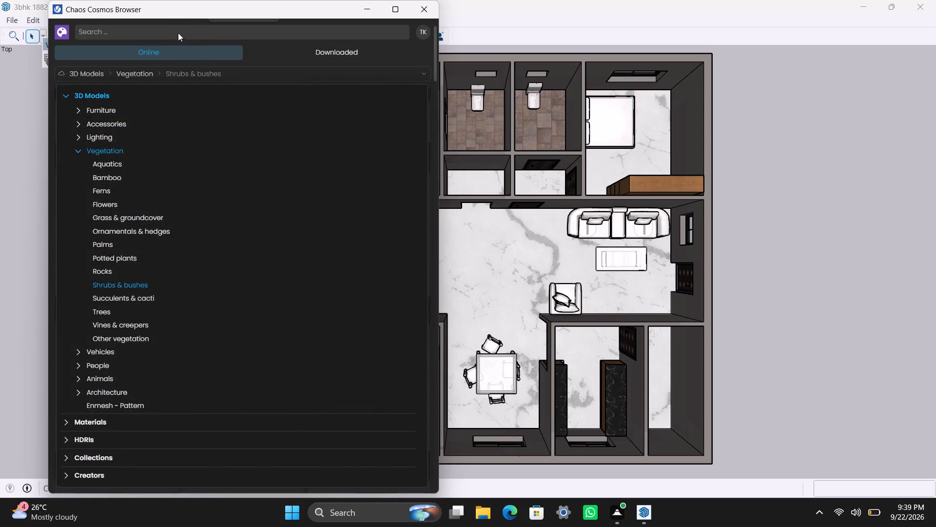
Search the Cosmos online library for kitchen utensils.
left_click(178, 33)
type("KITCHEN")
key("space")
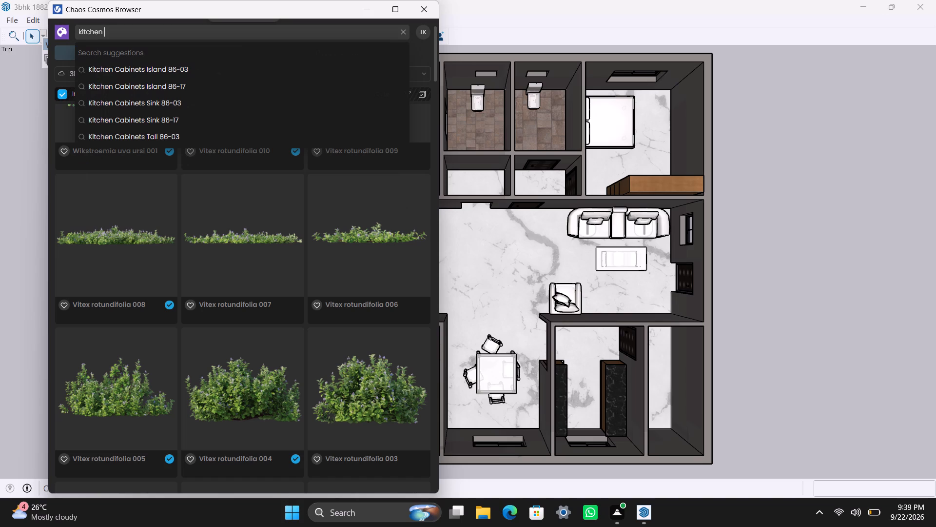
type("UTENI")
key("BackSpace")
key("s")
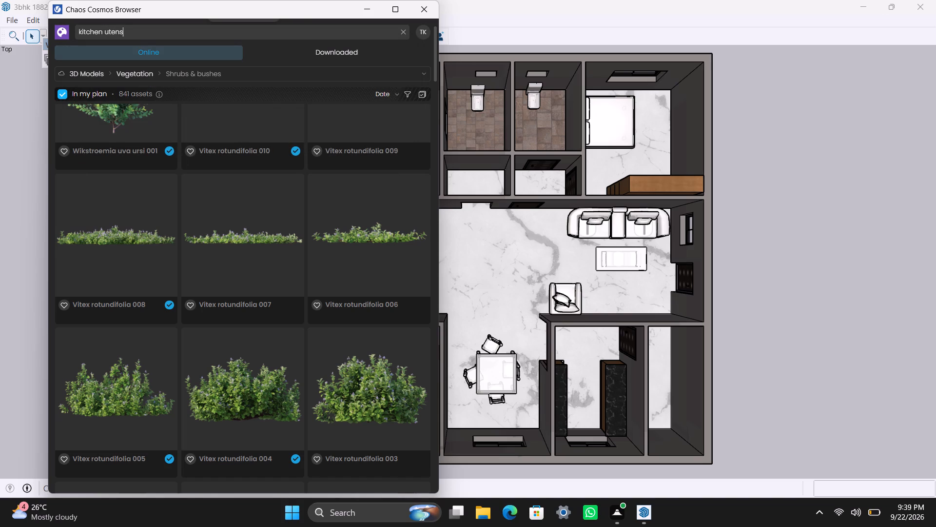
type("ILS")
key("Return")
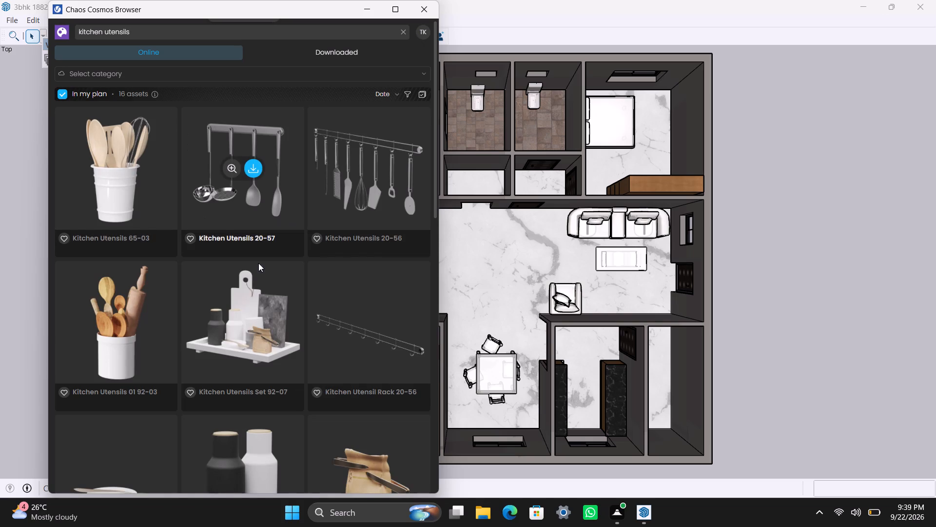
Insert the Kitchen Props 134 014 asset from the kitchen utensils results and place it on the kitchen counter nearest the door.
scroll(265, 302, "down", 5)
scroll(270, 263, "down", 3)
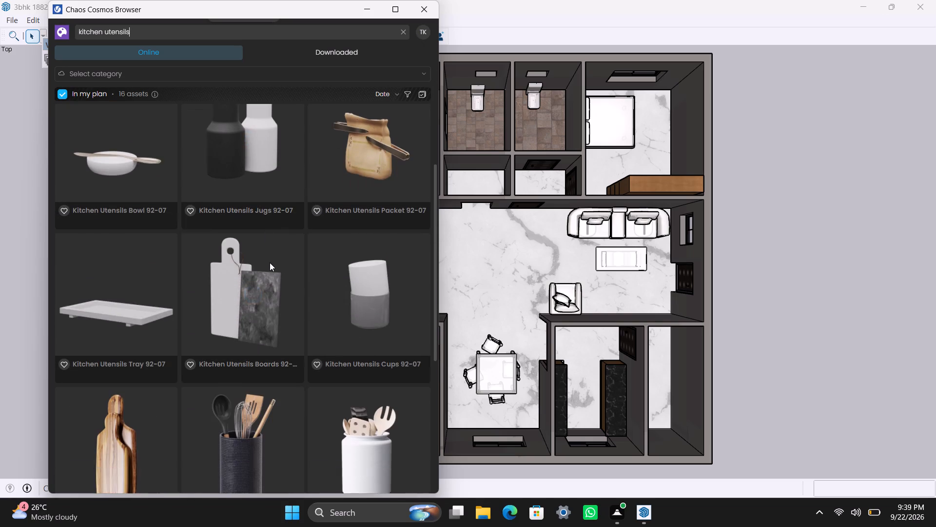
scroll(270, 249, "down", 4)
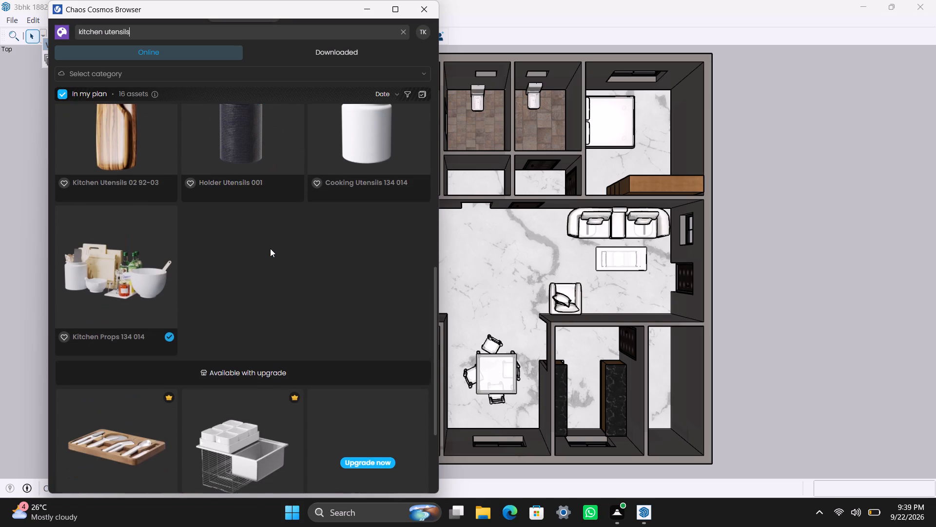
scroll(270, 248, "down", 2)
scroll(221, 247, "up", 1)
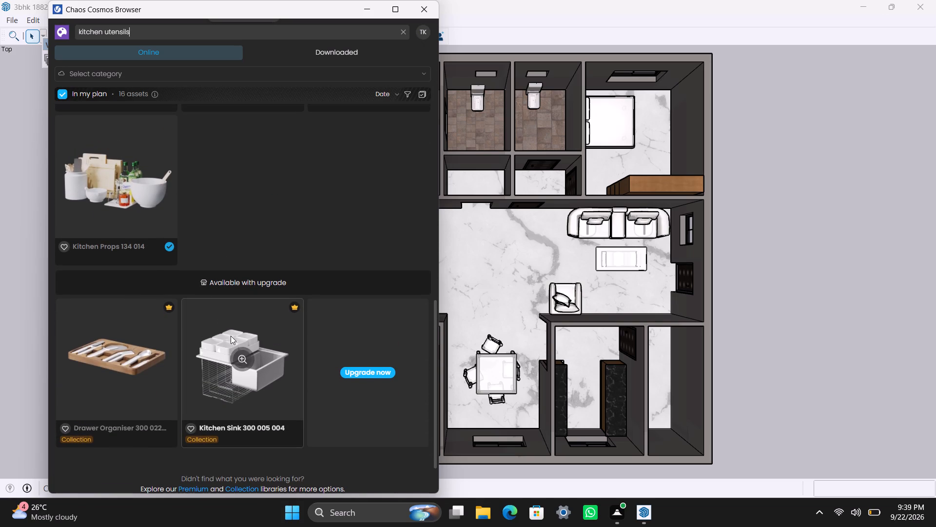
scroll(116, 186, "up", 3)
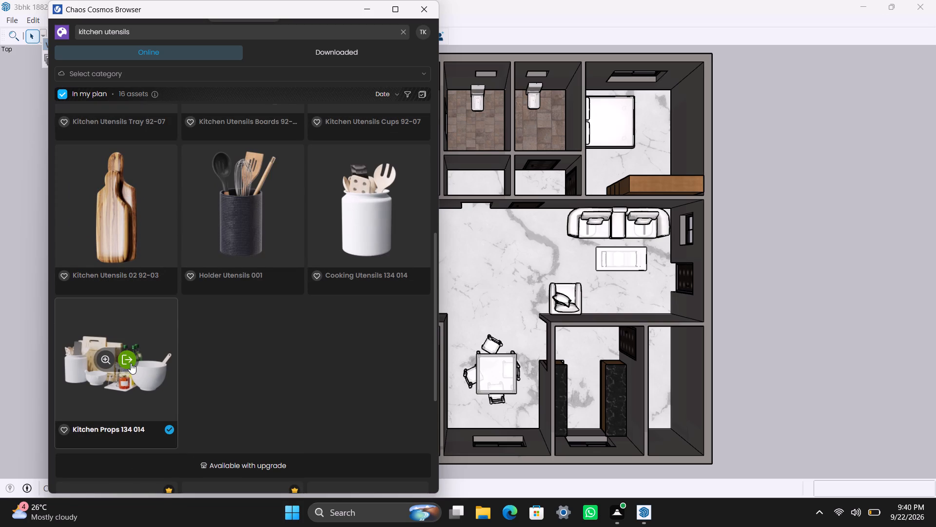
left_click(131, 363)
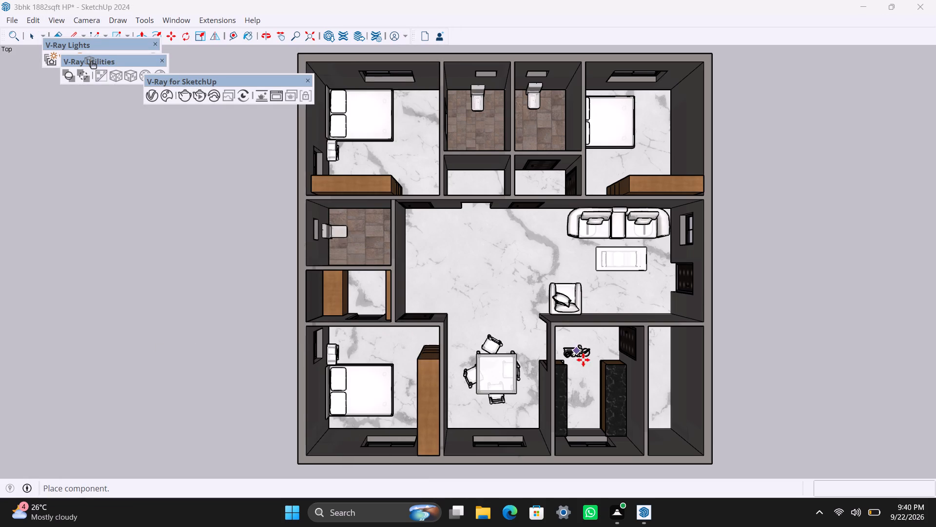
scroll(609, 380, "up", 6)
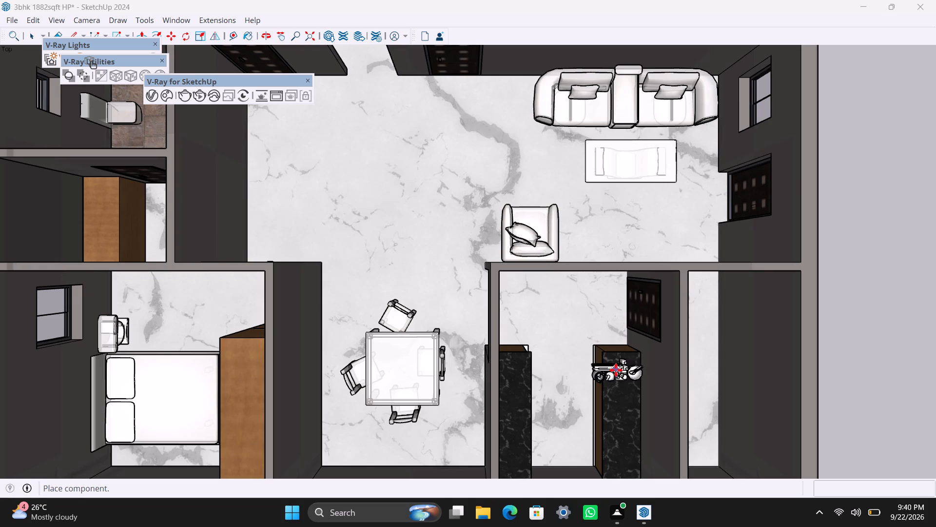
left_click(616, 370)
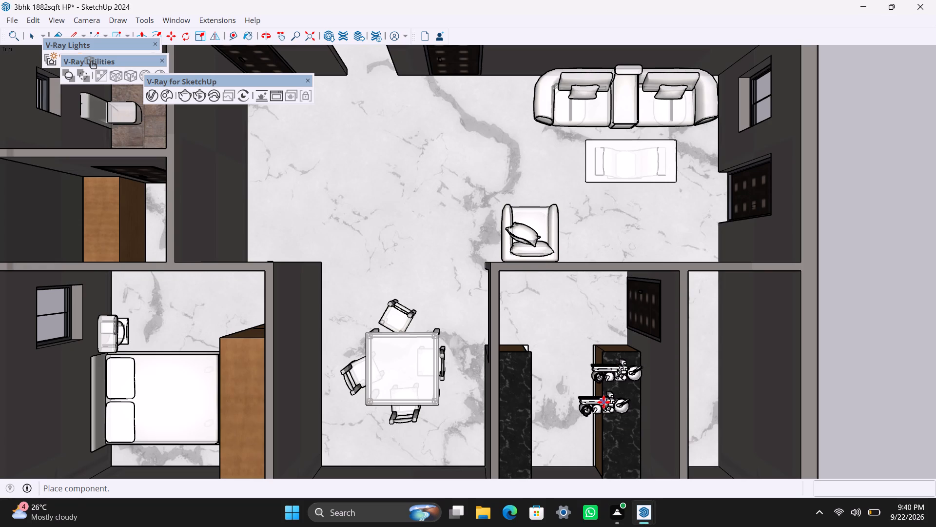
key("space")
Rotate the placed kitchen props 90 degrees about their corner so they run along the counter's length.
left_click(605, 375)
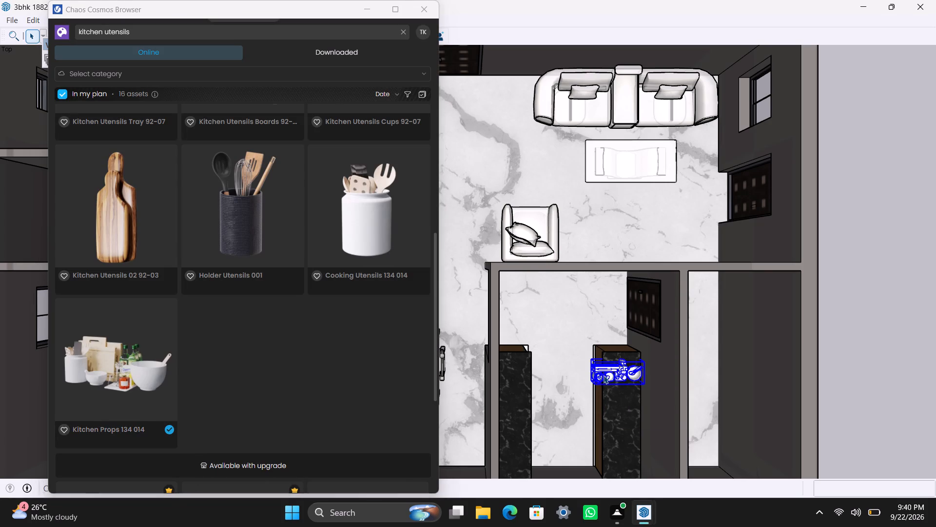
left_click(371, 11)
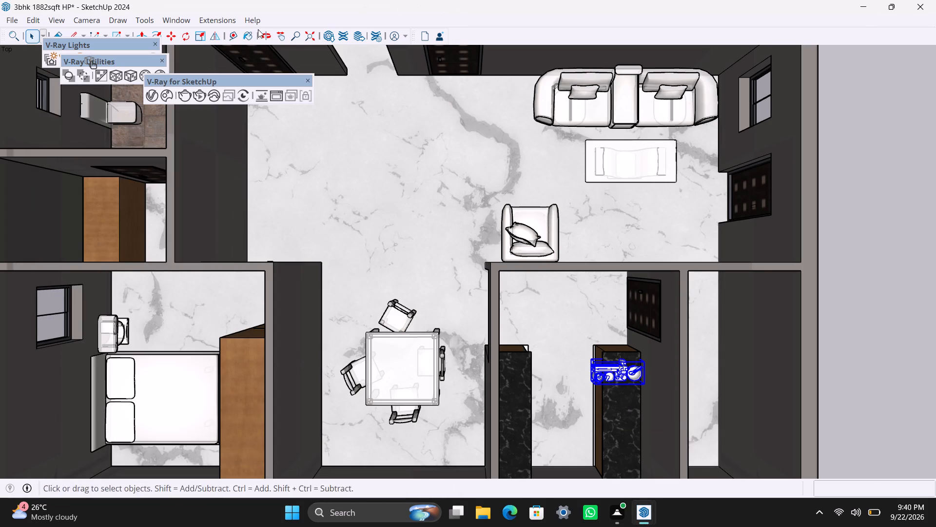
left_click(185, 30)
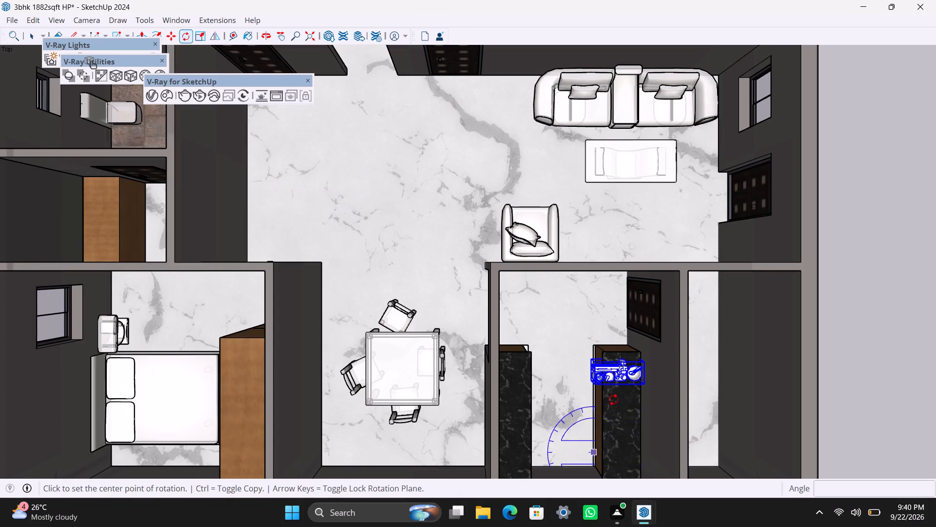
left_click(587, 363)
left_click(592, 386)
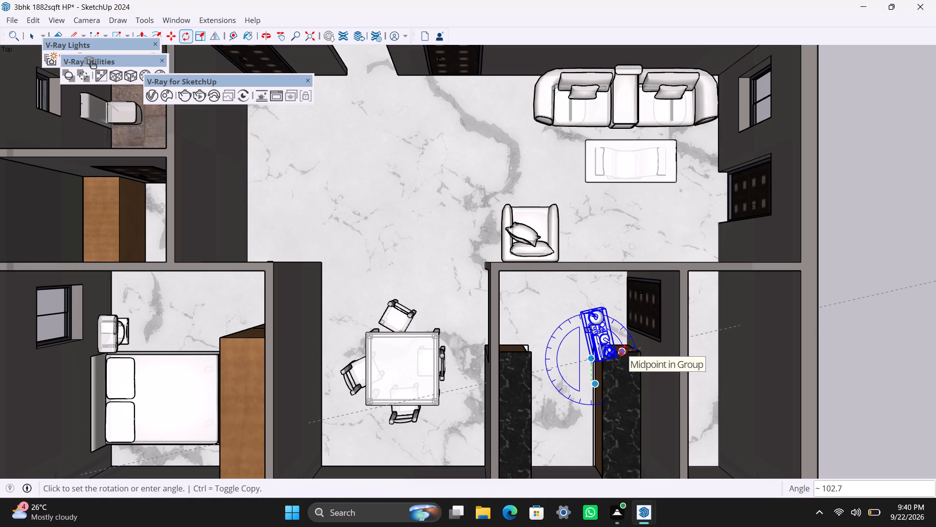
type("90")
key("Return")
key("space")
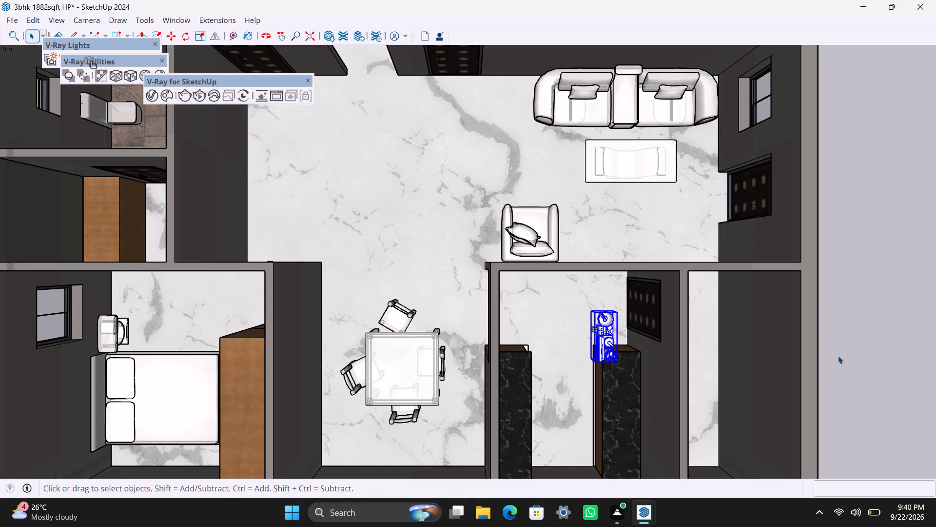
left_click(838, 356)
Move the rotated kitchen props about 3' onto the black marble top of the counter nearest the door.
left_click(599, 349)
scroll(570, 312, "down", 3)
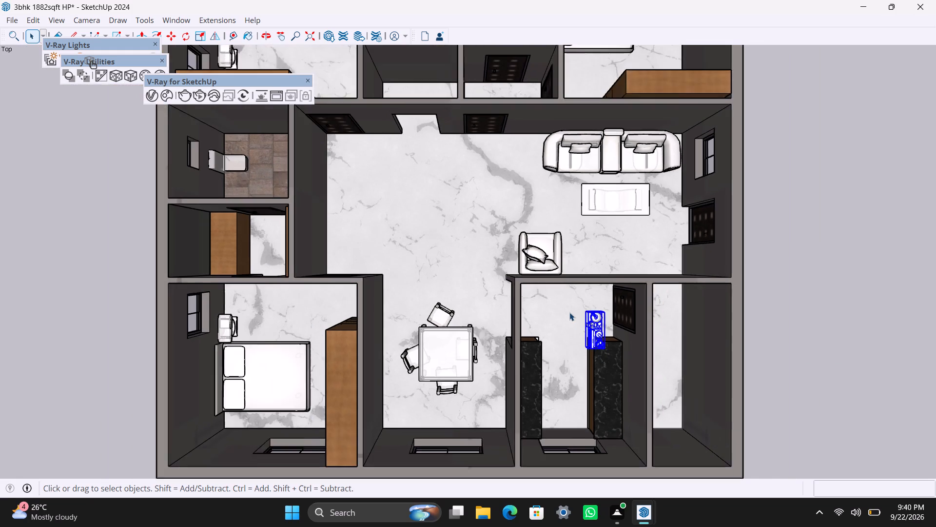
scroll(569, 312, "down", 1)
key("m")
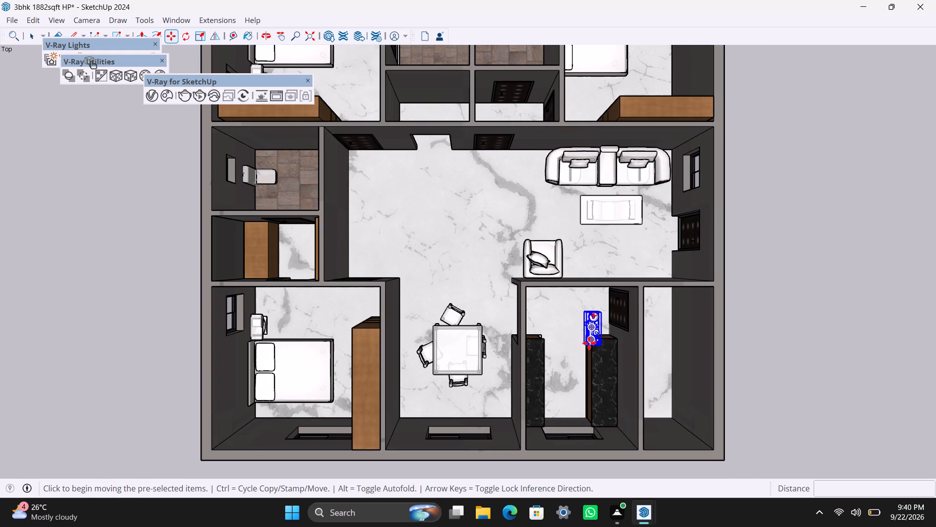
left_click(603, 345)
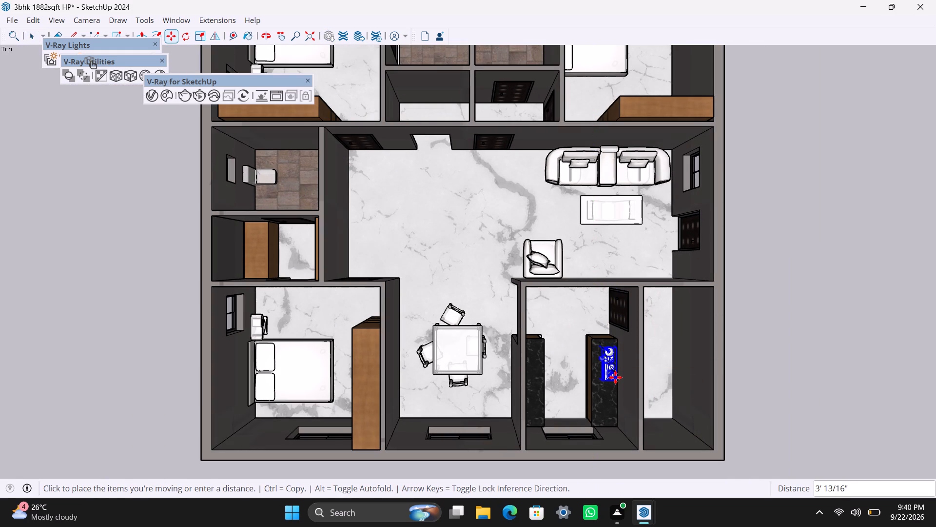
left_click(617, 377)
key("space")
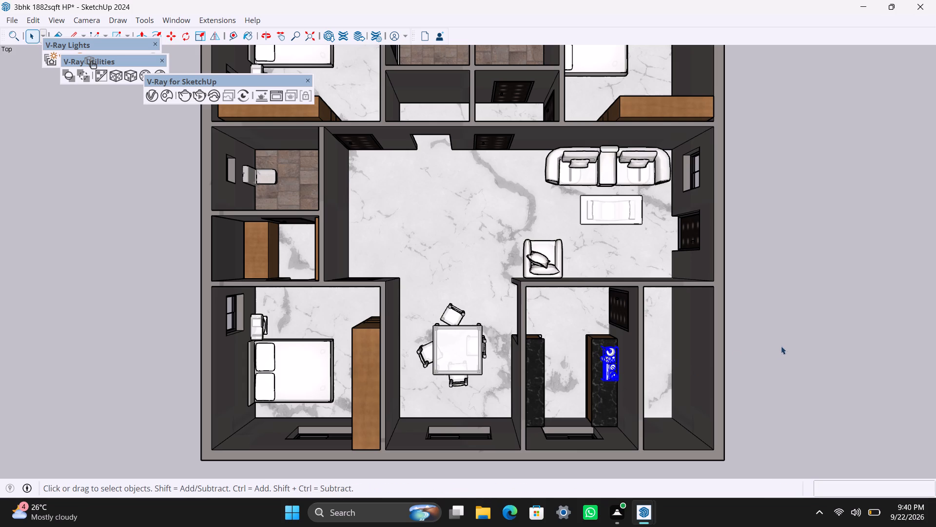
left_click(782, 346)
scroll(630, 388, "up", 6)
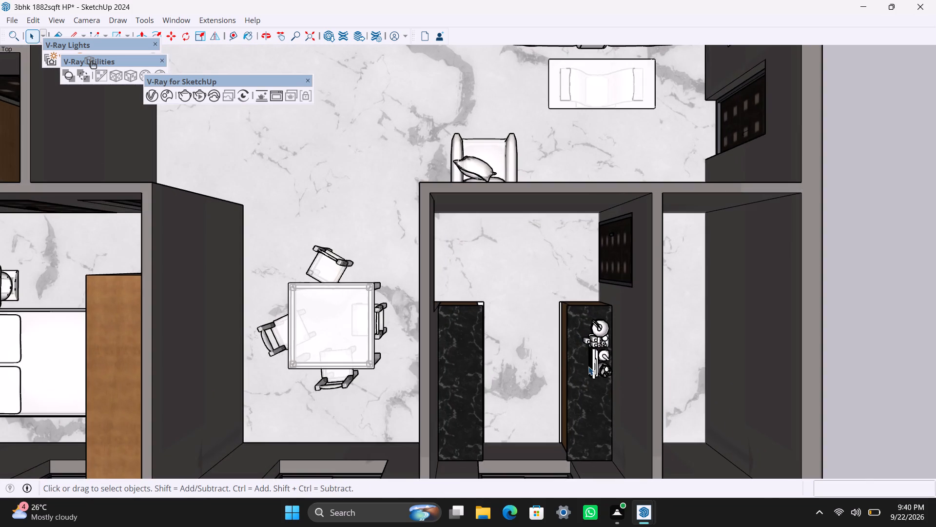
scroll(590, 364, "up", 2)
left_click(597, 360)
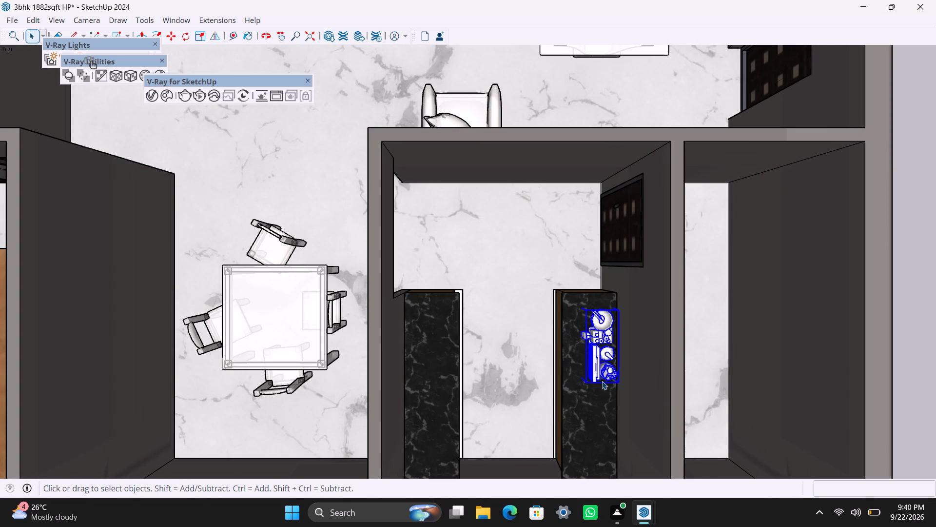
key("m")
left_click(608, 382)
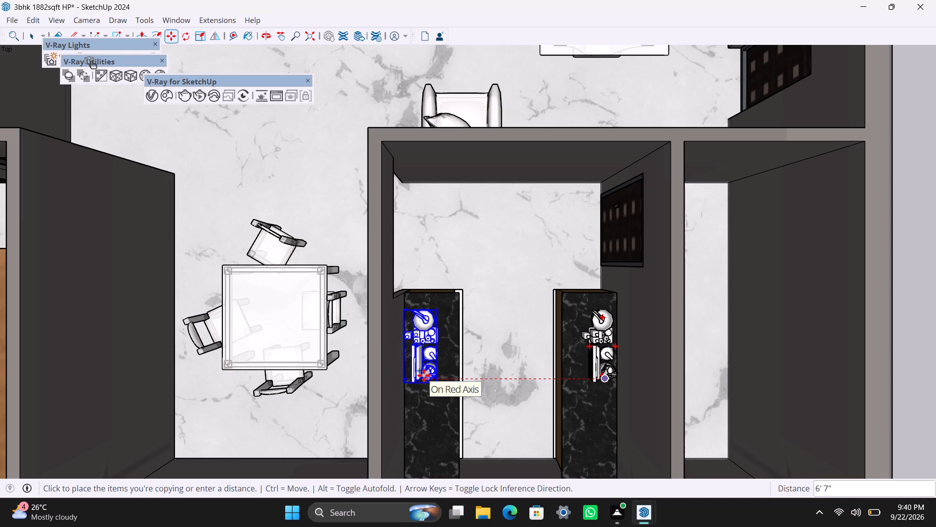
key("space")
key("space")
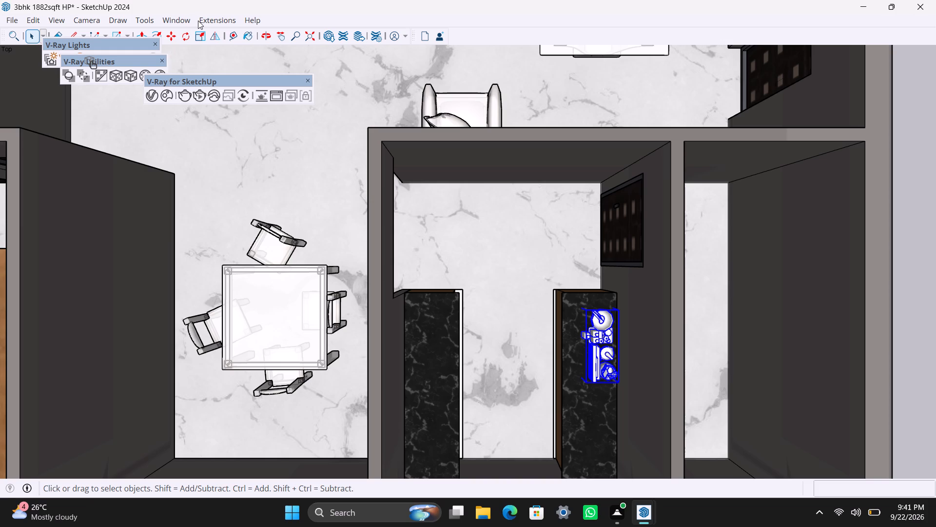
Download the Kitchen Utensils 01 92-03 asset from the Cosmos kitchen utensils results.
left_click(162, 92)
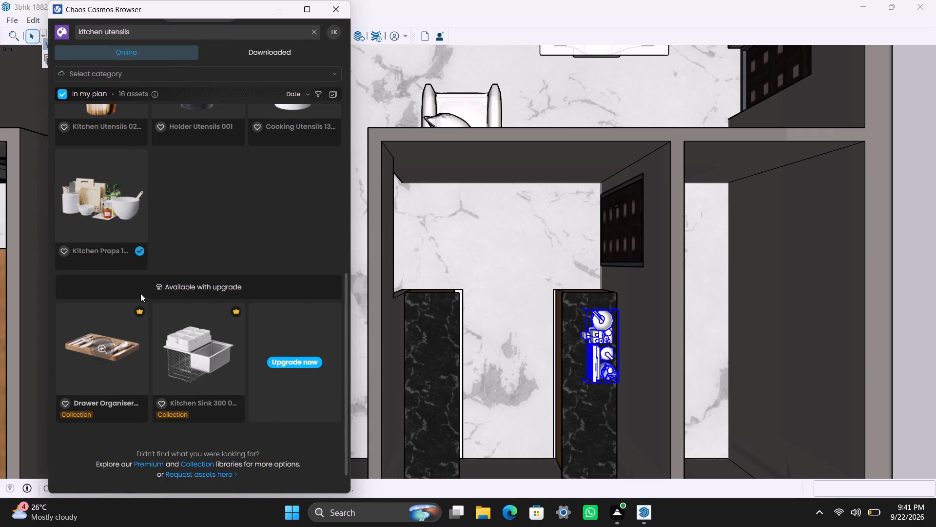
scroll(140, 291, "up", 3)
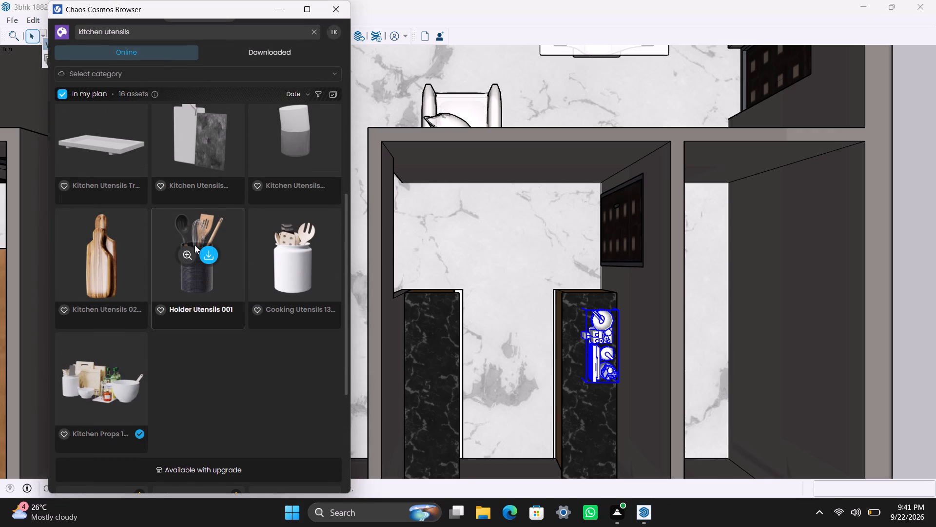
scroll(195, 244, "up", 2)
scroll(273, 236, "up", 1)
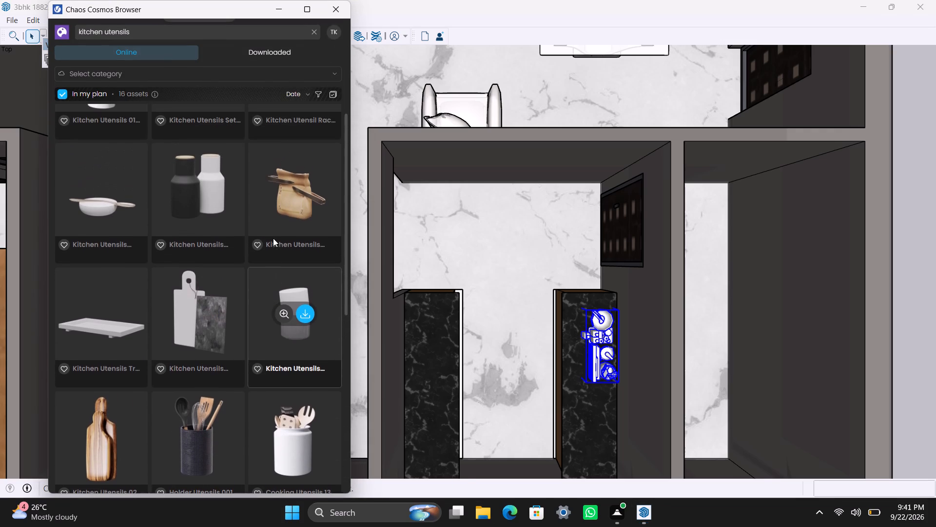
scroll(216, 281, "up", 1)
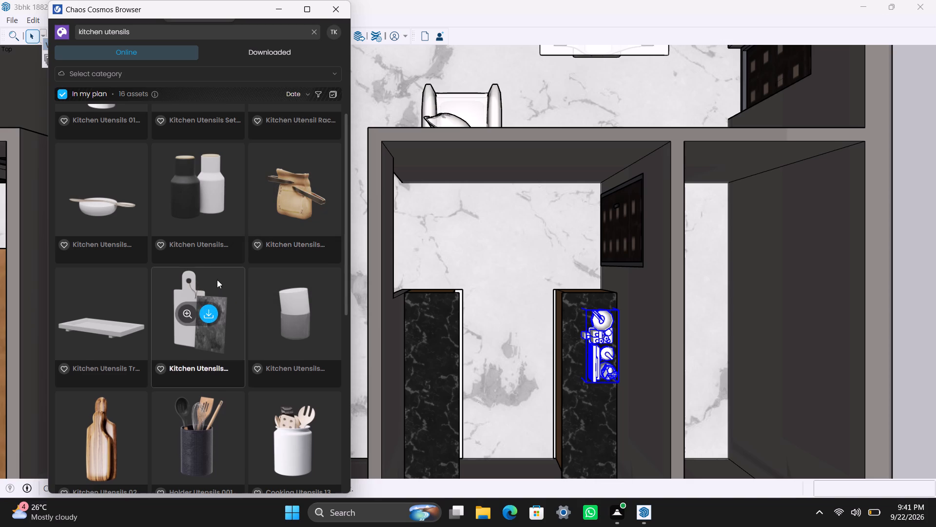
scroll(217, 280, "up", 6)
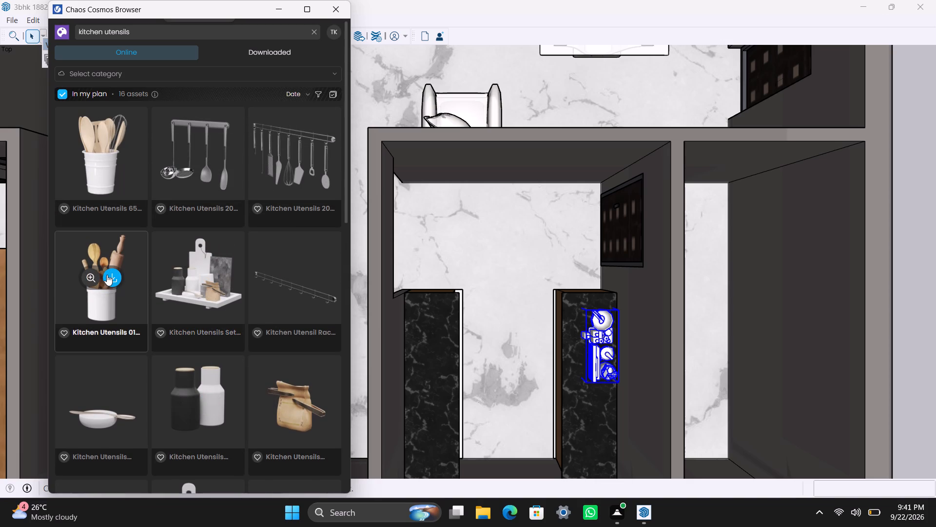
left_click(110, 277)
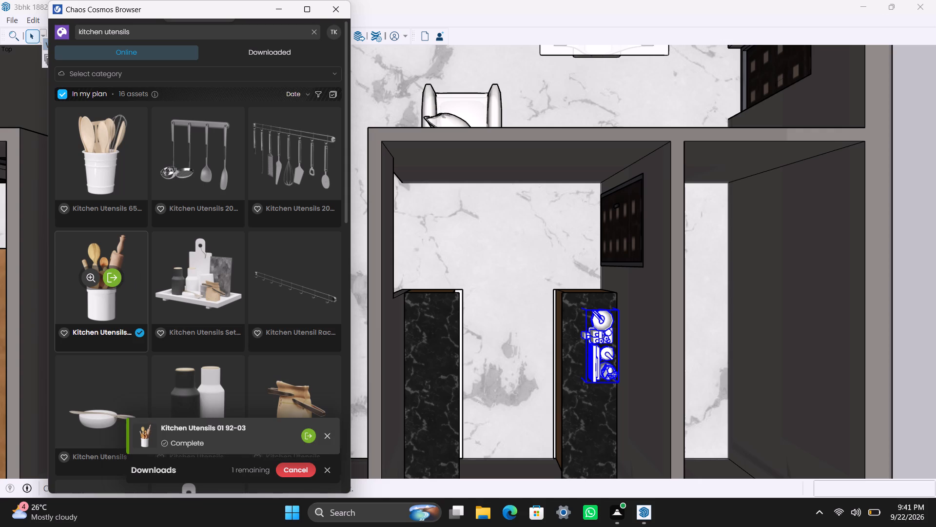
Insert Kitchen Utensils 01 92-03 and place it on the same kitchen counter, just beyond the kitchen props.
left_click(118, 278)
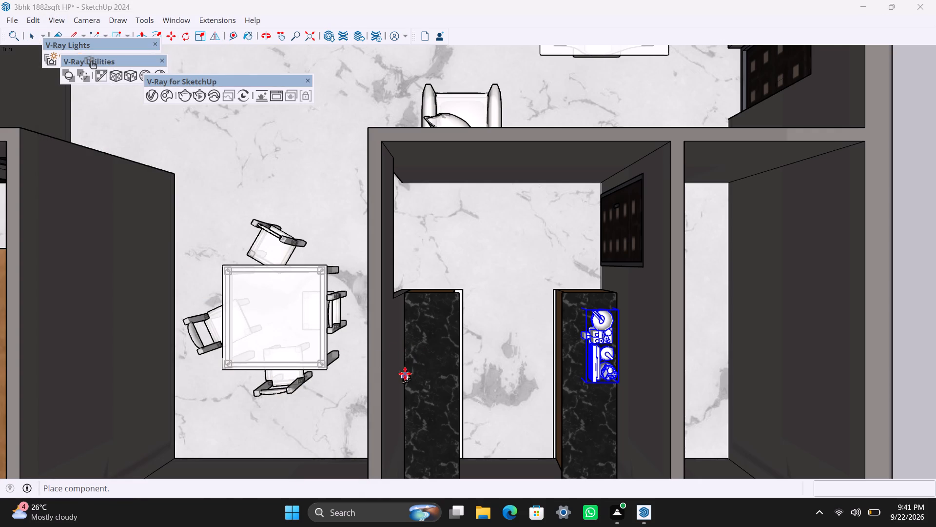
scroll(412, 367, "down", 3)
middle_click_drag(412, 363, 405, 301, "shift")
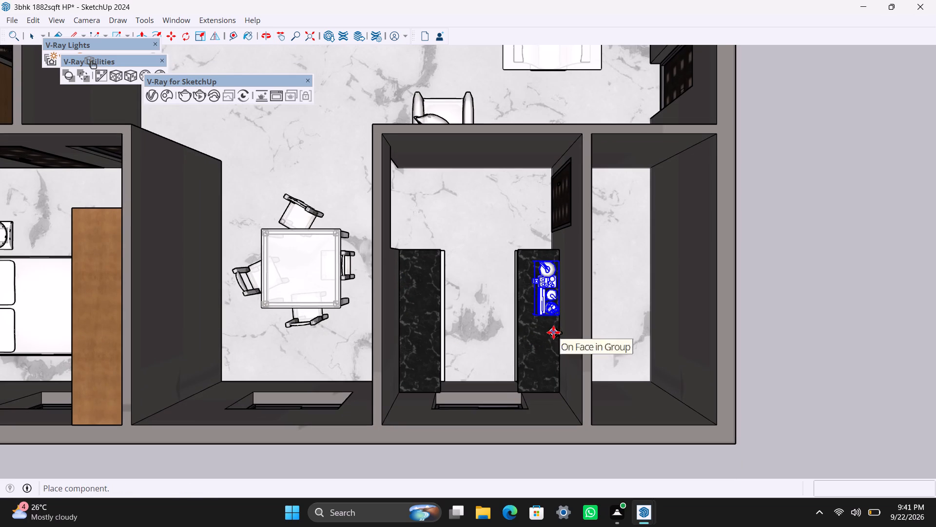
scroll(553, 332, "up", 6)
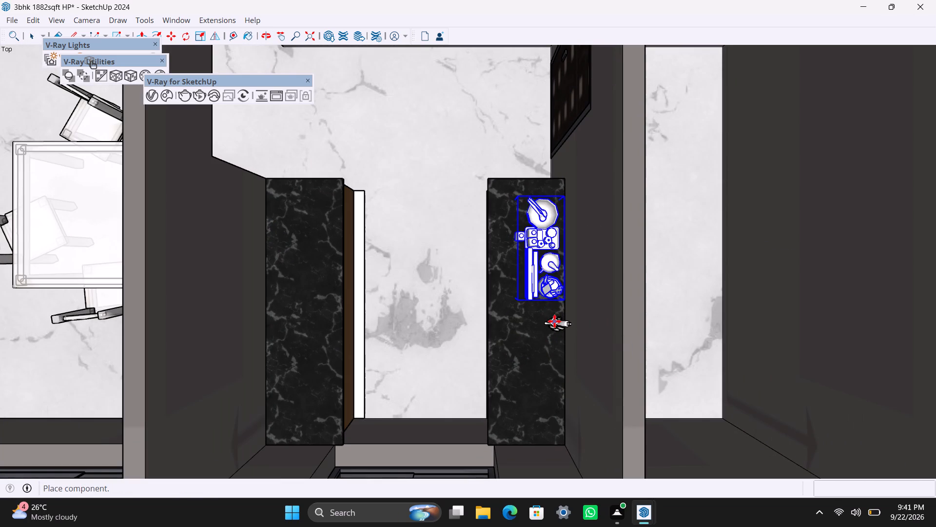
left_click(554, 321)
key("space")
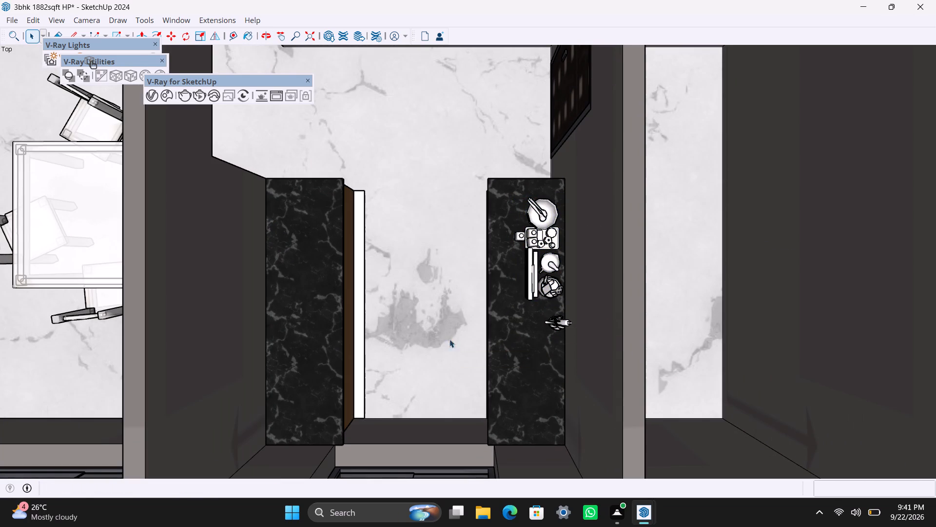
Download the Kitchen Utensils 20-56 hanging rack asset from the Cosmos kitchen utensils results.
scroll(492, 224, "down", 9)
scroll(418, 221, "up", 2)
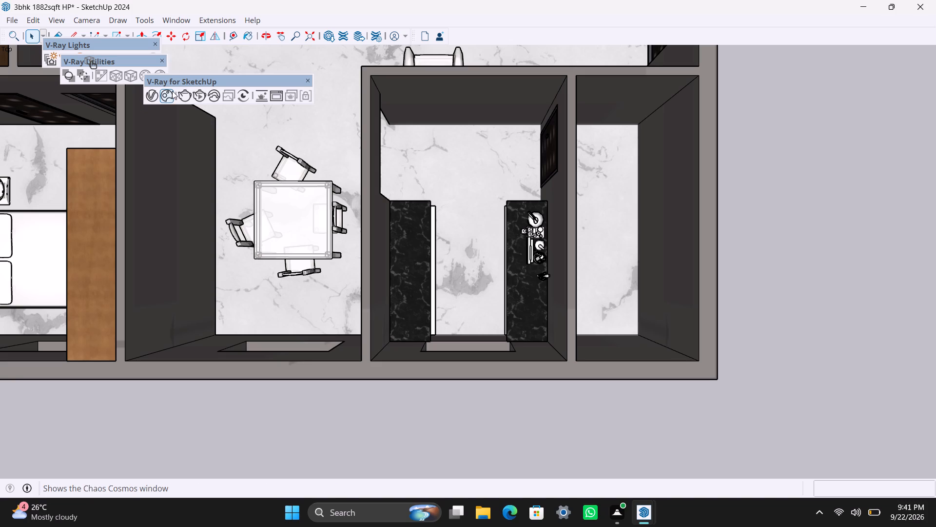
left_click(153, 95)
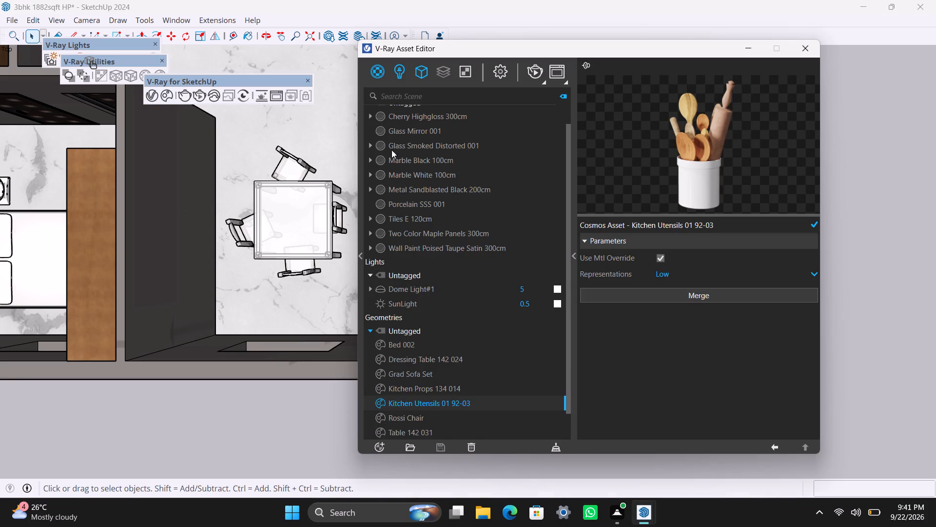
left_click(172, 96)
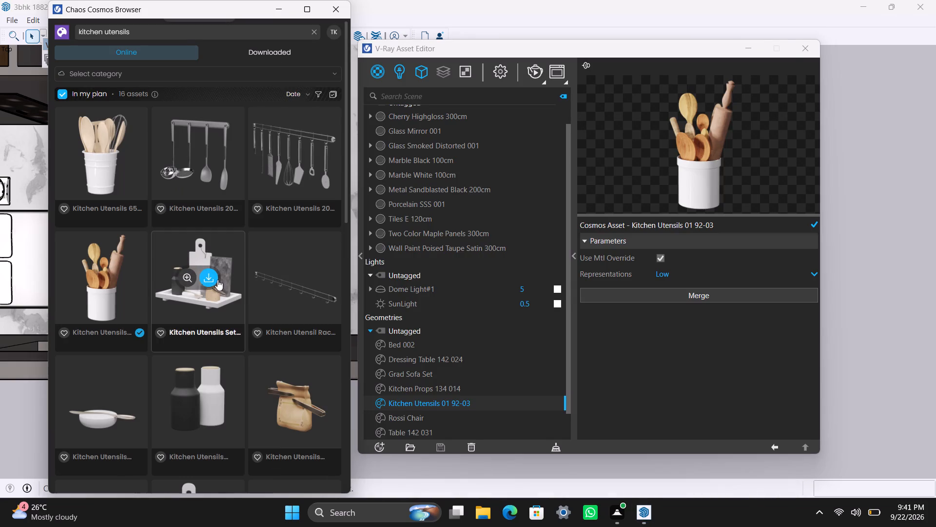
left_click(310, 148)
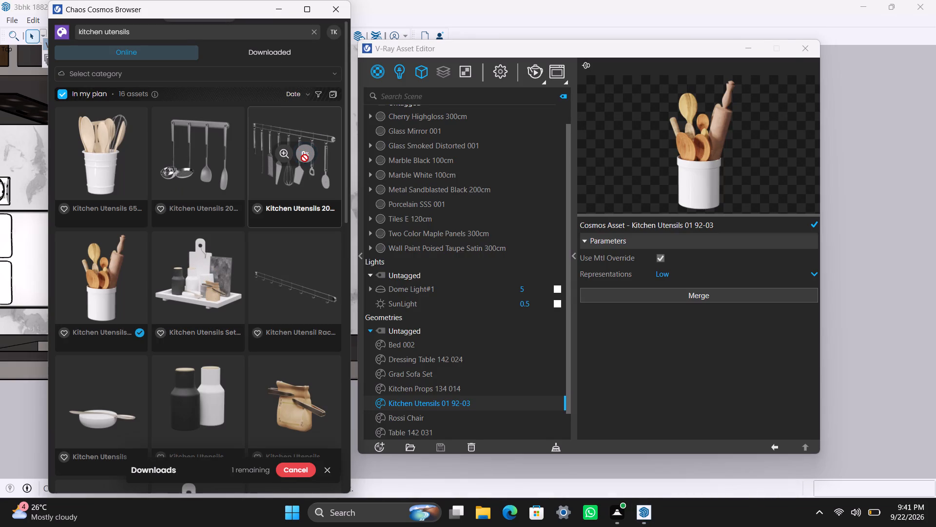
Insert Kitchen Utensils 20-56 and place it just off the end of the empty black marble counter, near the wall.
left_click(310, 154)
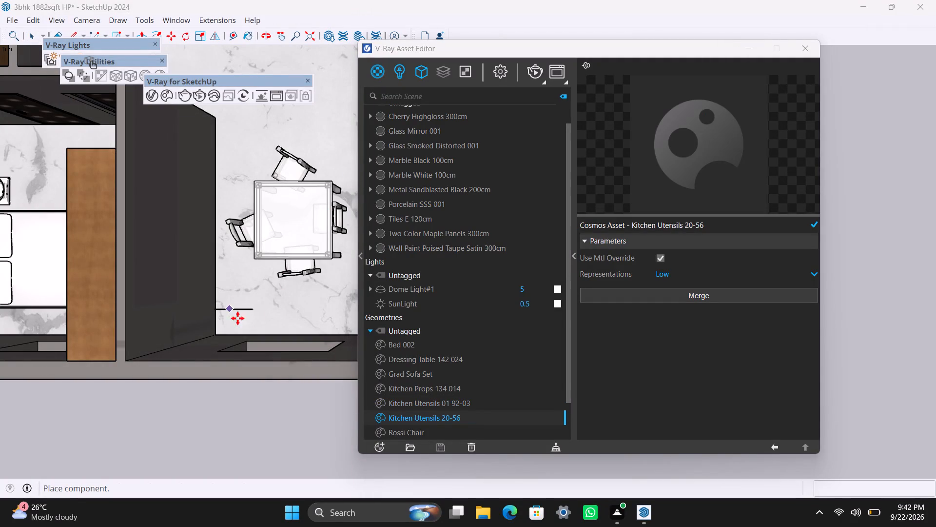
left_click(747, 45)
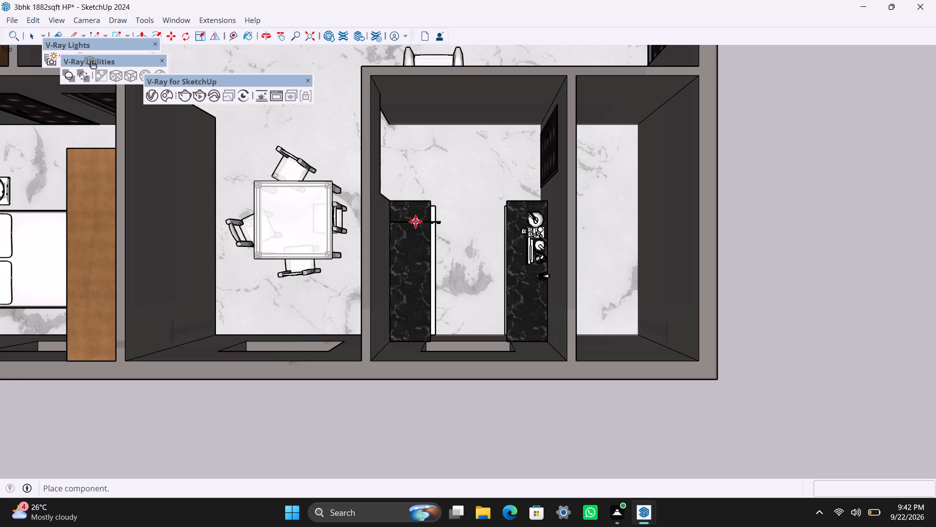
scroll(423, 222, "up", 3)
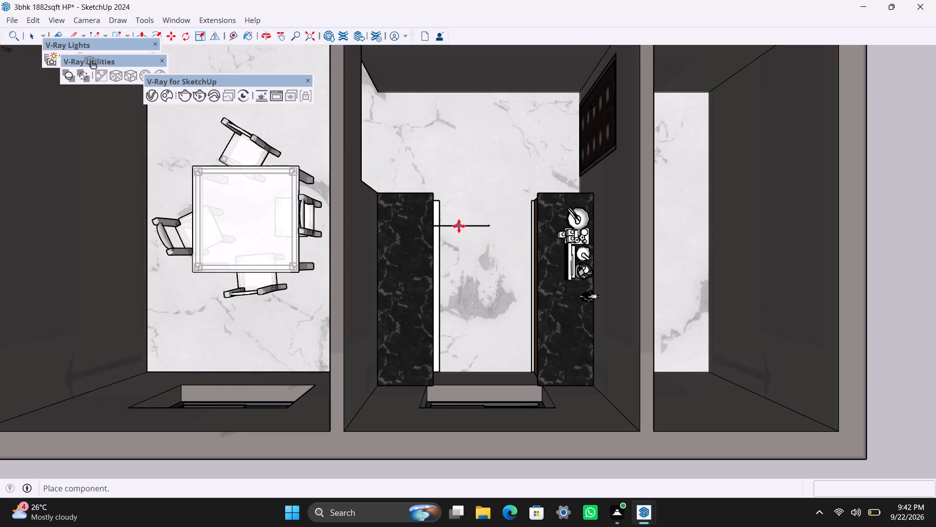
scroll(479, 233, "up", 5)
middle_click_drag(483, 239, 461, 162)
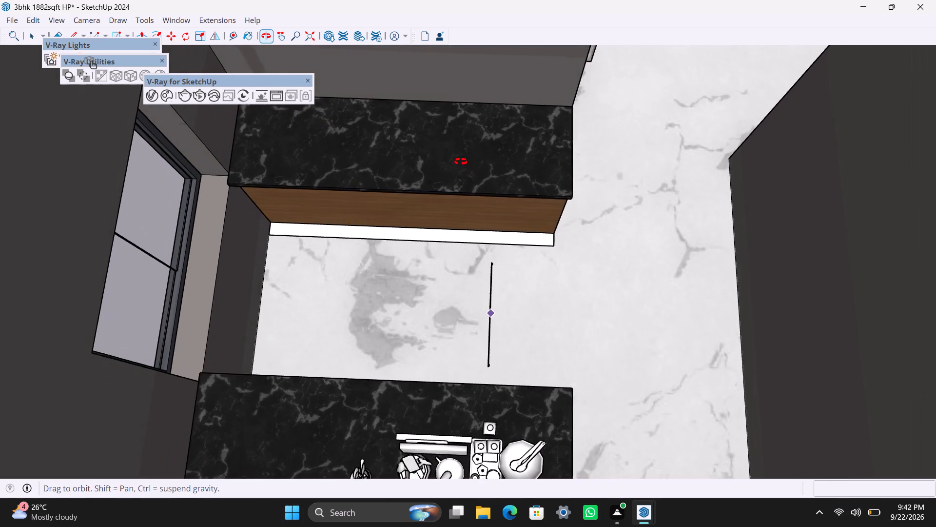
middle_click_drag(461, 162, 405, 181)
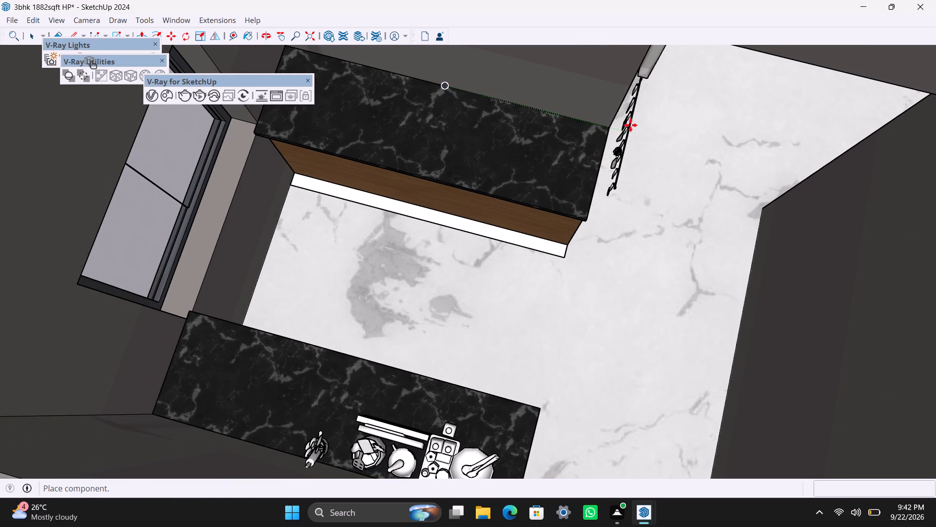
left_click(622, 125)
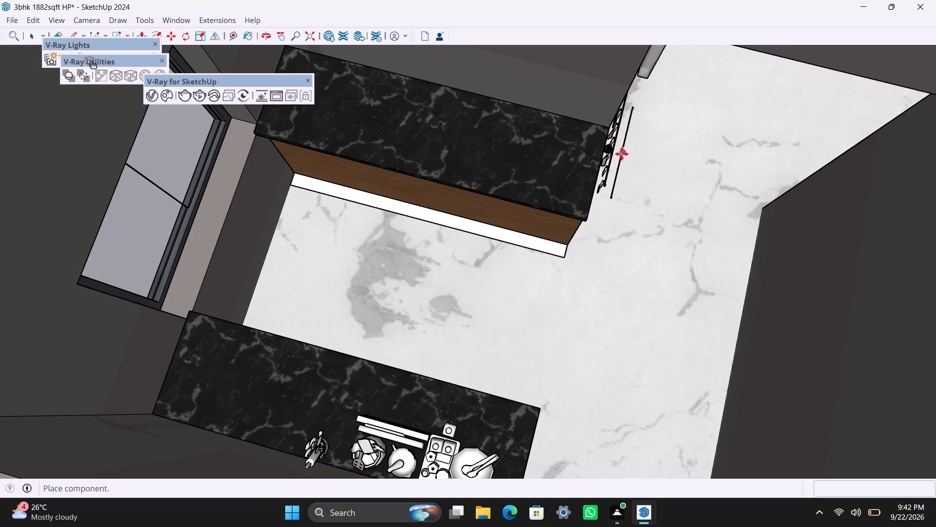
key("space")
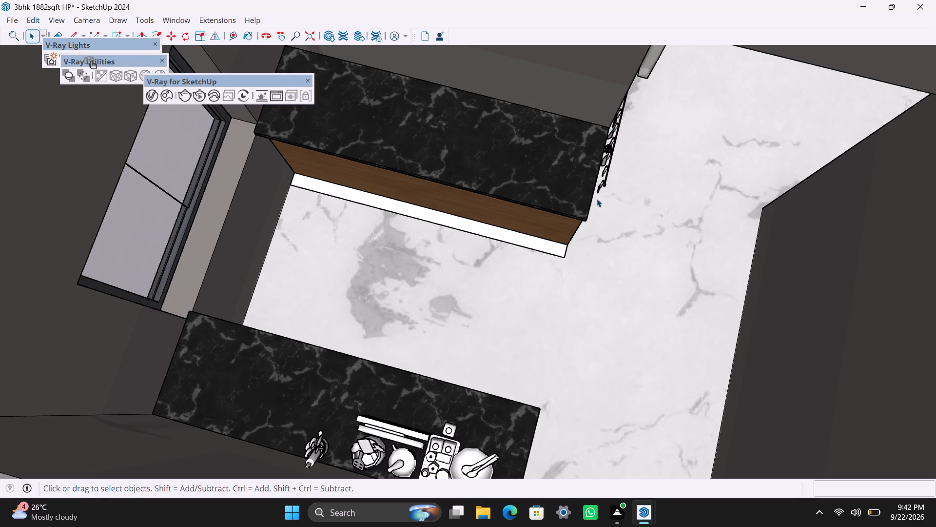
Rotate the placed hanging utensil rack 90 degrees about its lower corner so it runs along the counter's length.
key("m")
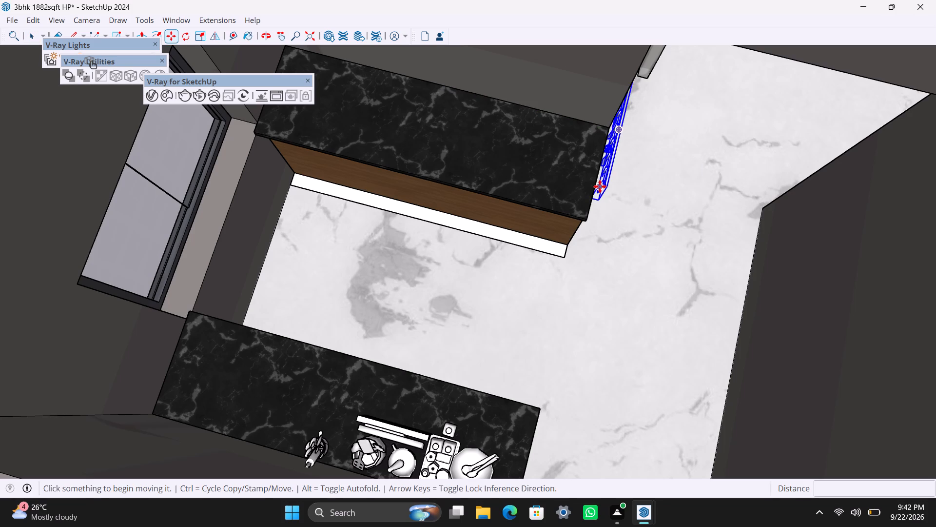
key("space")
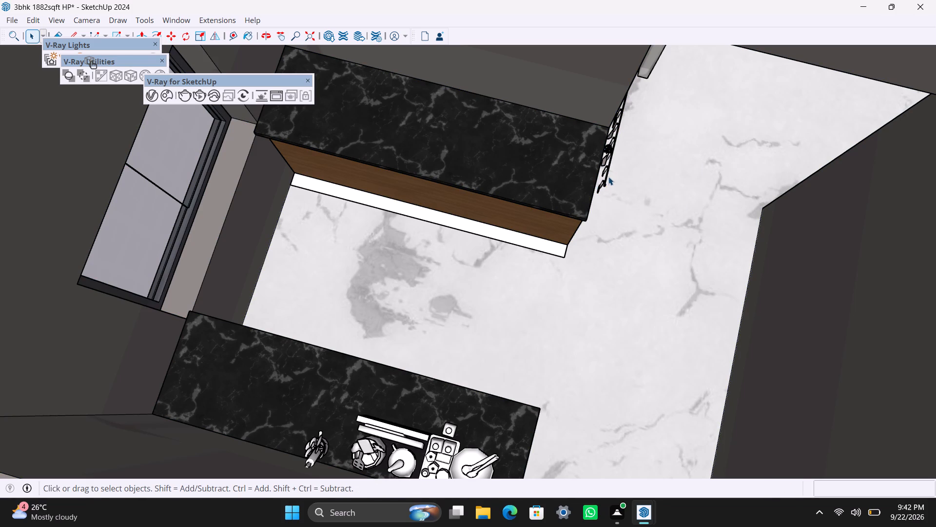
left_click(608, 173)
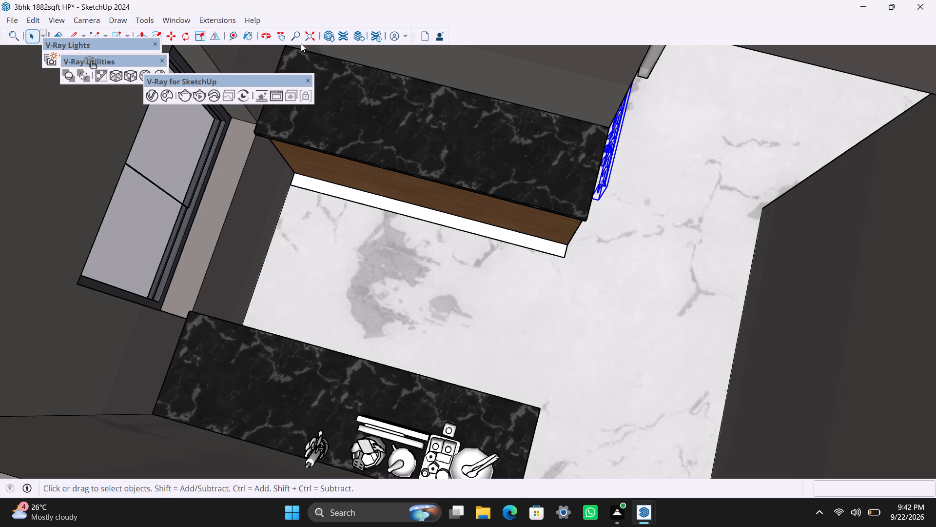
left_click(186, 36)
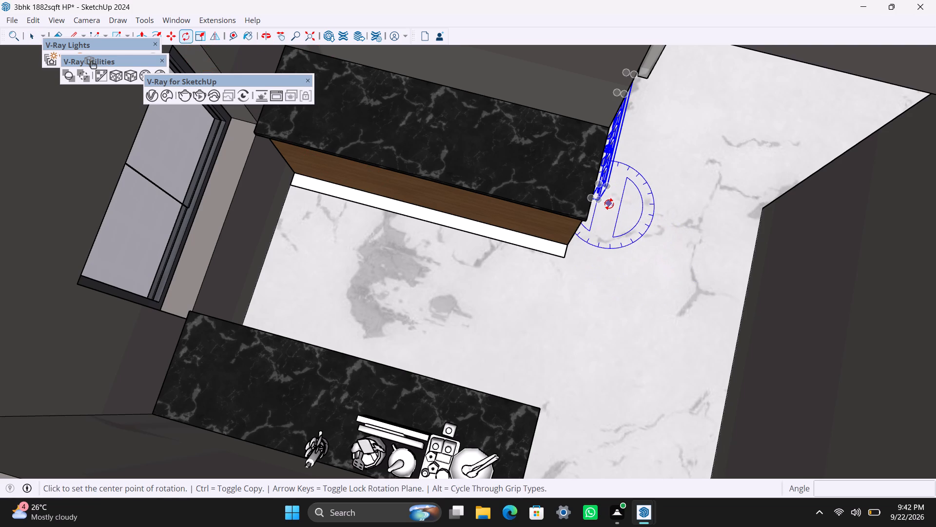
left_click(603, 202)
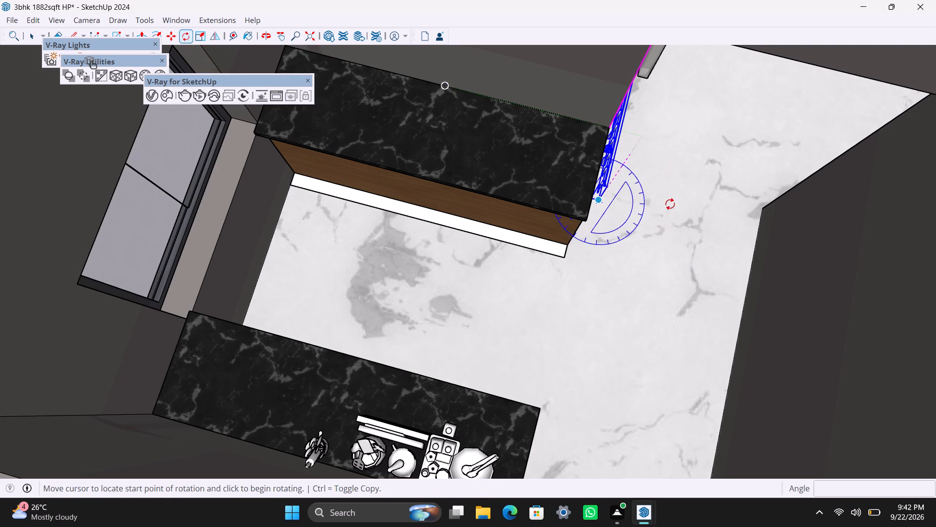
left_click(631, 109)
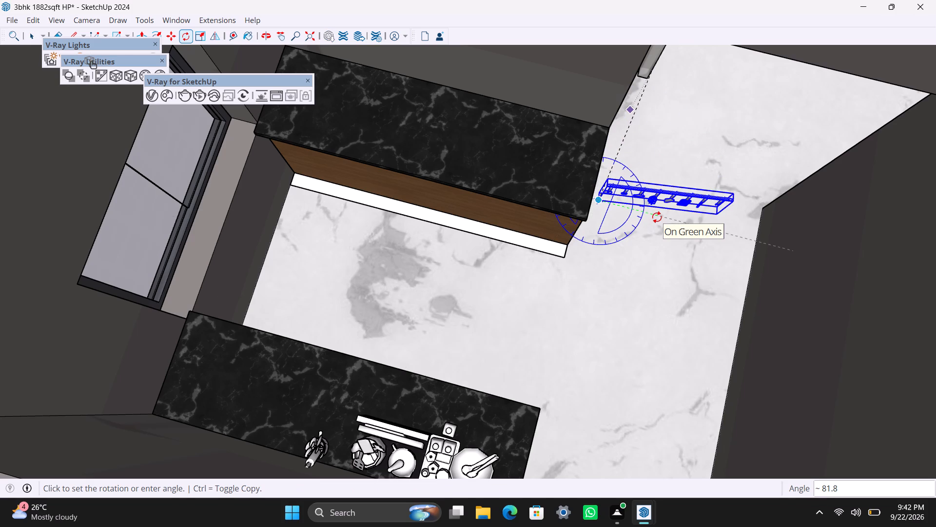
type("90")
key("Return")
key("space")
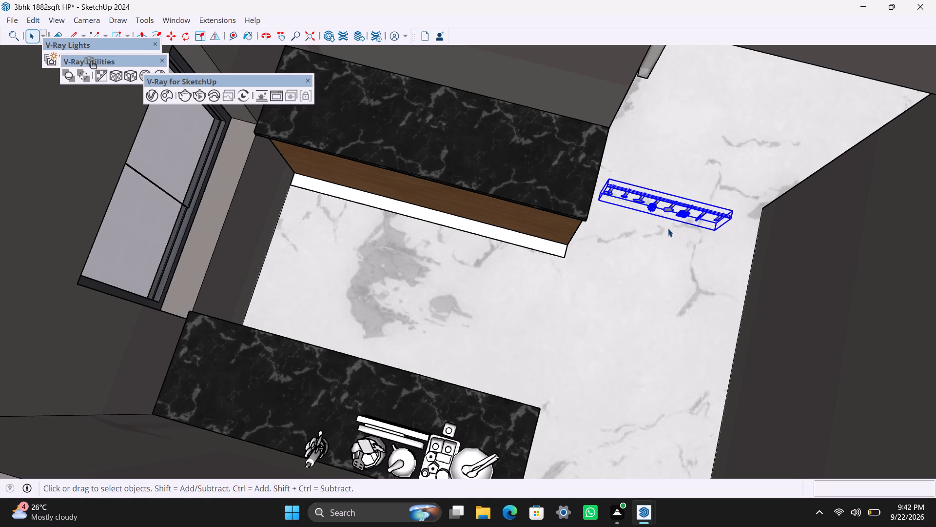
Move the rotated utensil rack by its corner about 3' 10" onto the wall above the empty marble counter.
key("m")
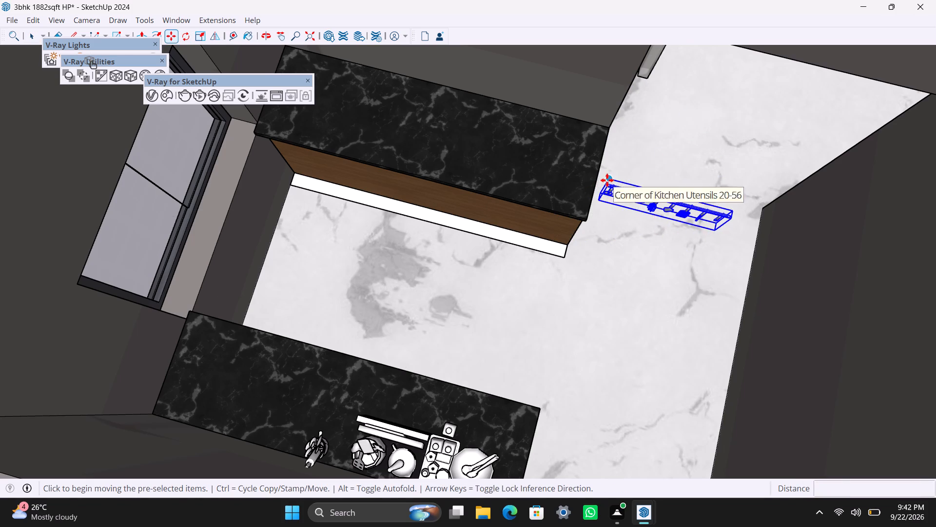
left_click(607, 179)
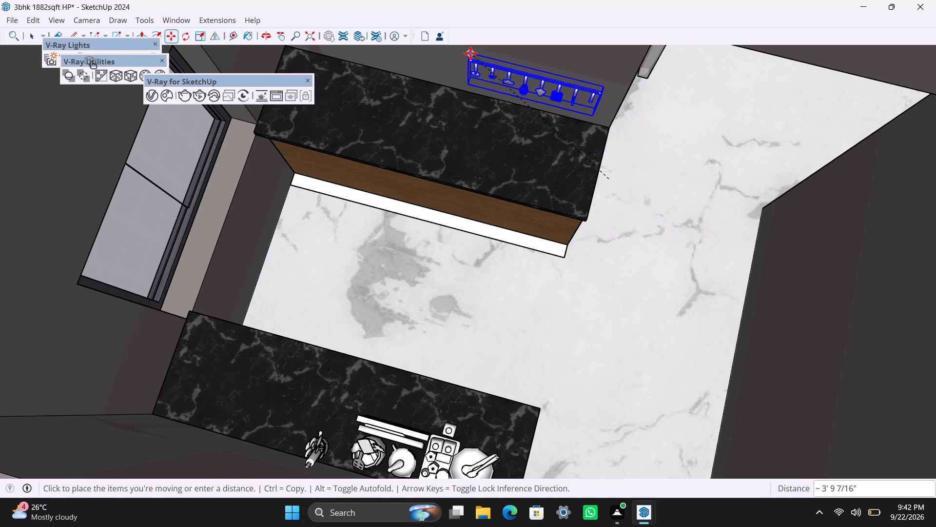
left_click(470, 53)
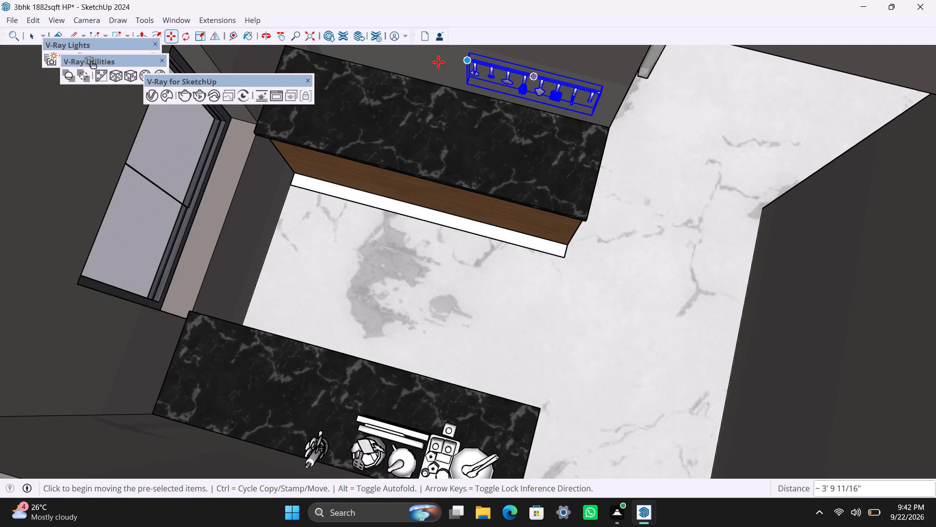
key("space")
left_click(644, 200)
scroll(571, 209, "down", 3)
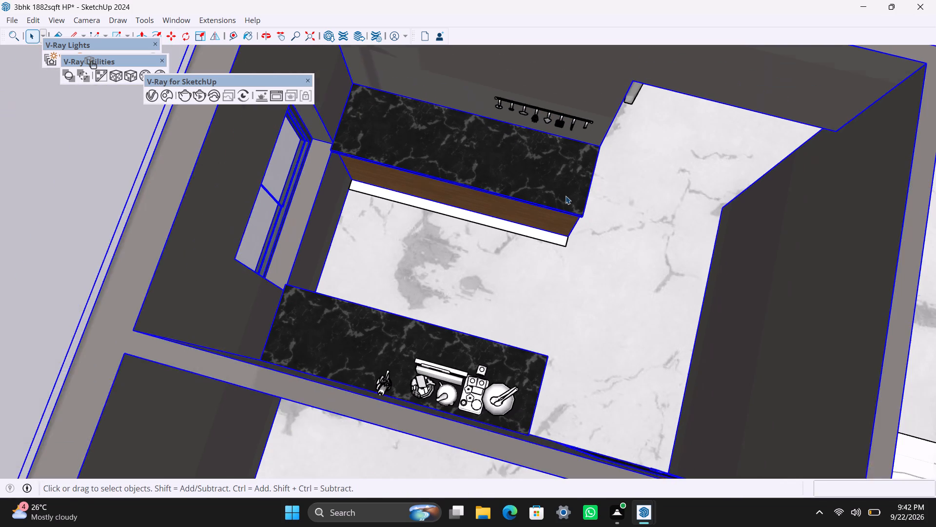
scroll(565, 196, "down", 3)
left_click(892, 176)
left_click(54, 221)
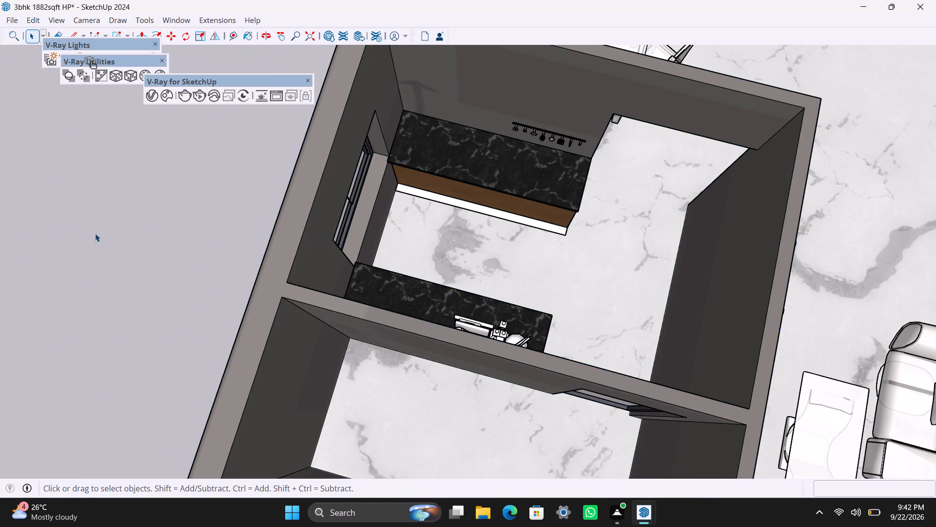
Download the Kitchen Utensils Set 92-07 asset from the Cosmos kitchen utensils results.
scroll(387, 262, "down", 4)
scroll(484, 243, "up", 3)
middle_click_drag(520, 275, 357, 270)
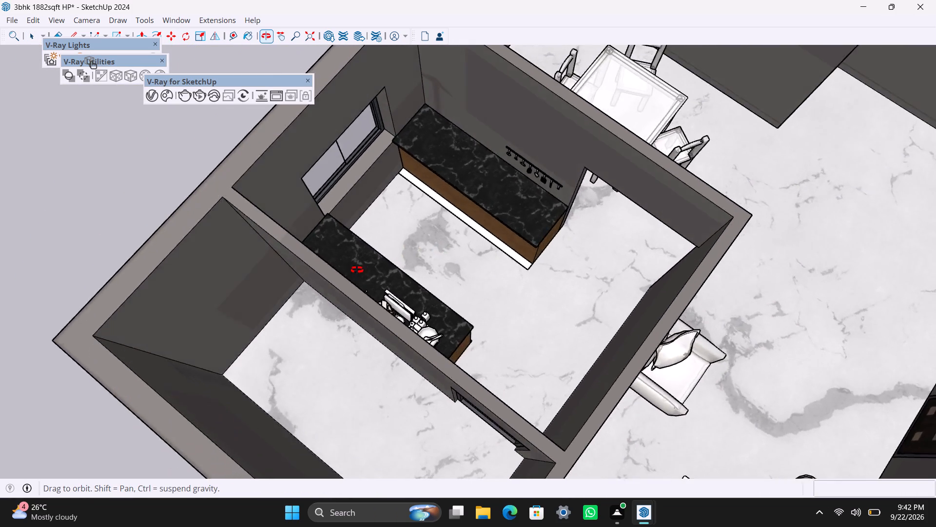
middle_click_drag(357, 270, 164, 226)
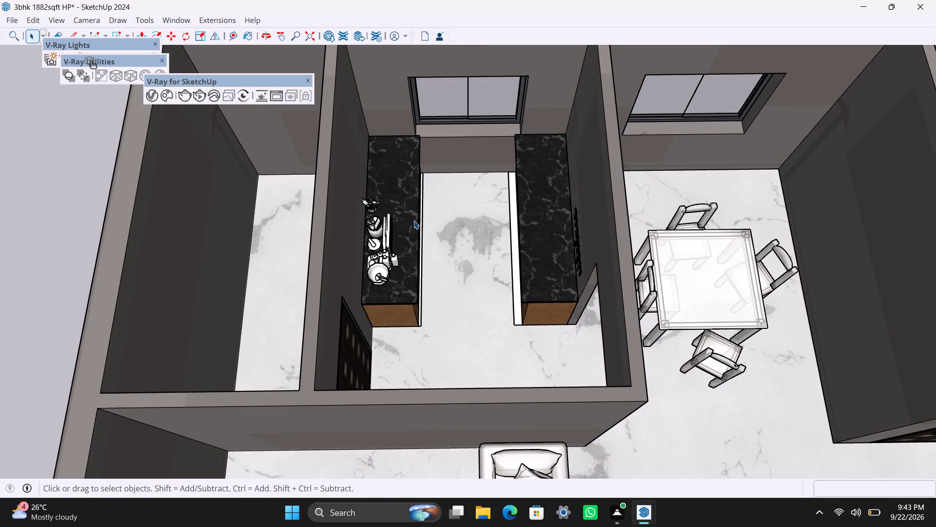
left_click(165, 94)
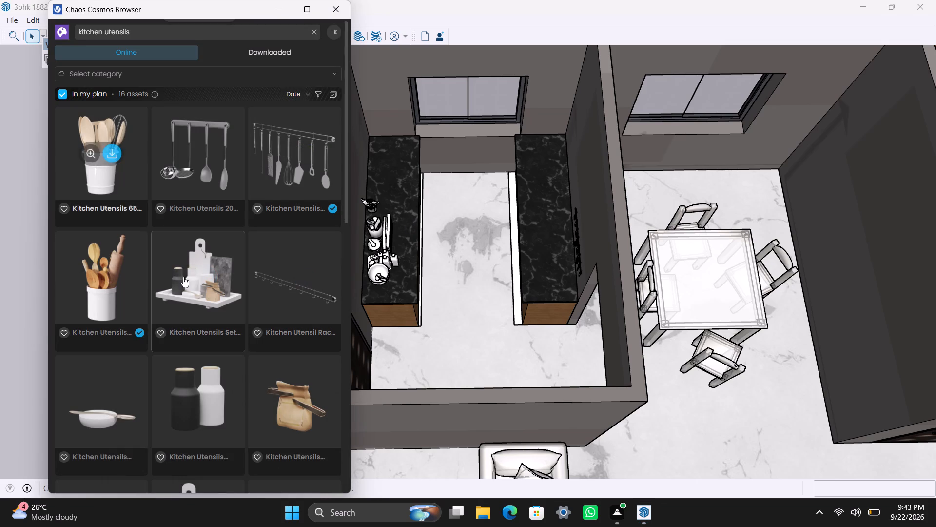
scroll(185, 277, "up", 1)
scroll(193, 267, "down", 8)
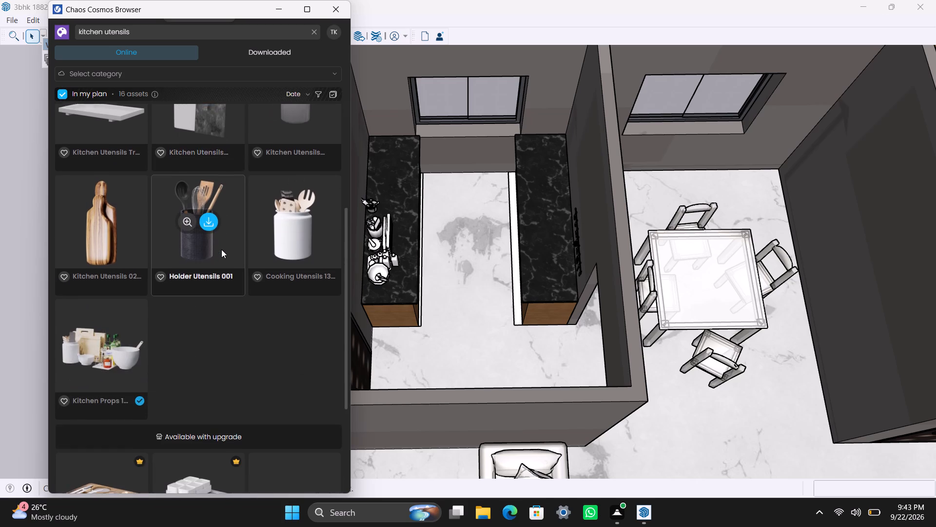
scroll(221, 249, "up", 7)
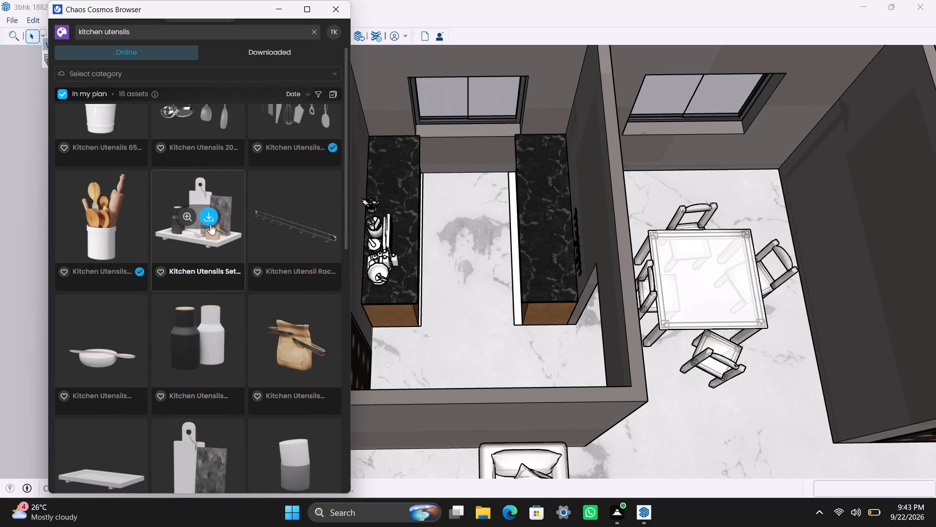
left_click(210, 214)
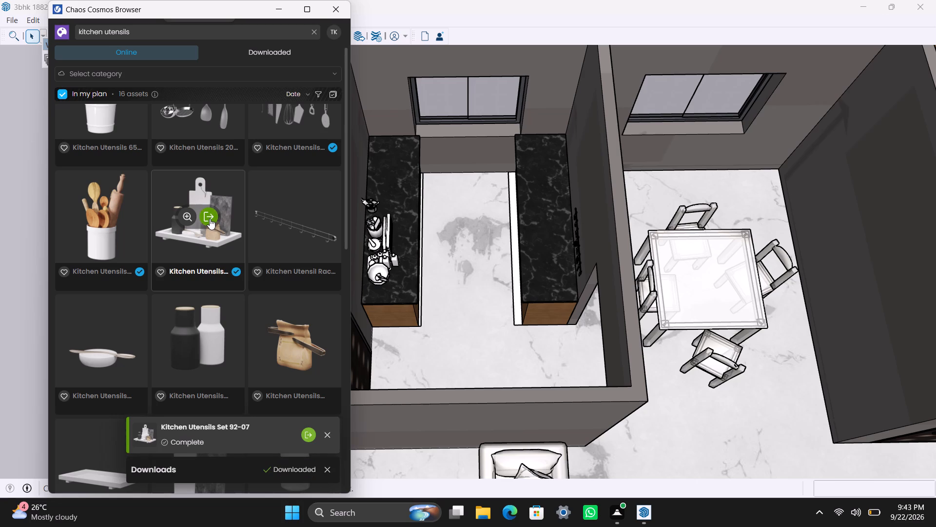
Insert Kitchen Utensils Set 92-07 and place it near the window end of the marble counter below the utensil rack.
left_click(210, 219)
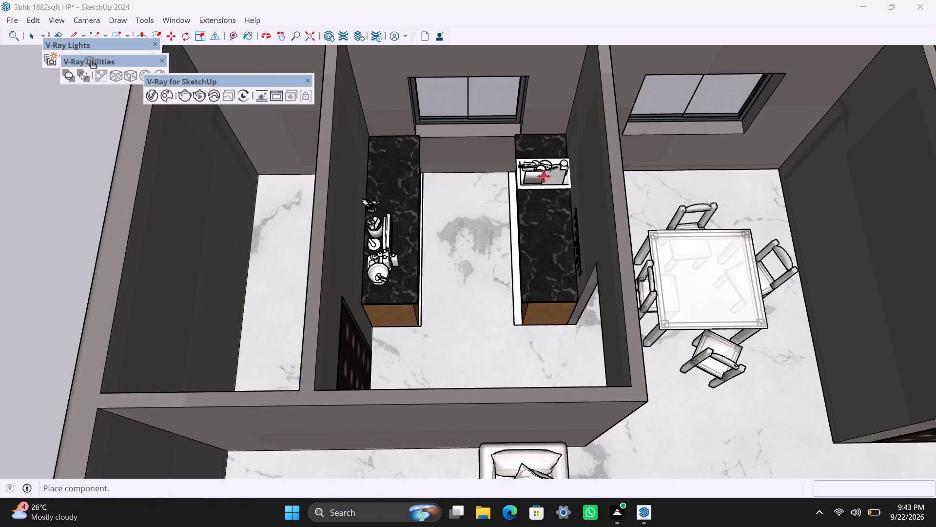
left_click(541, 178)
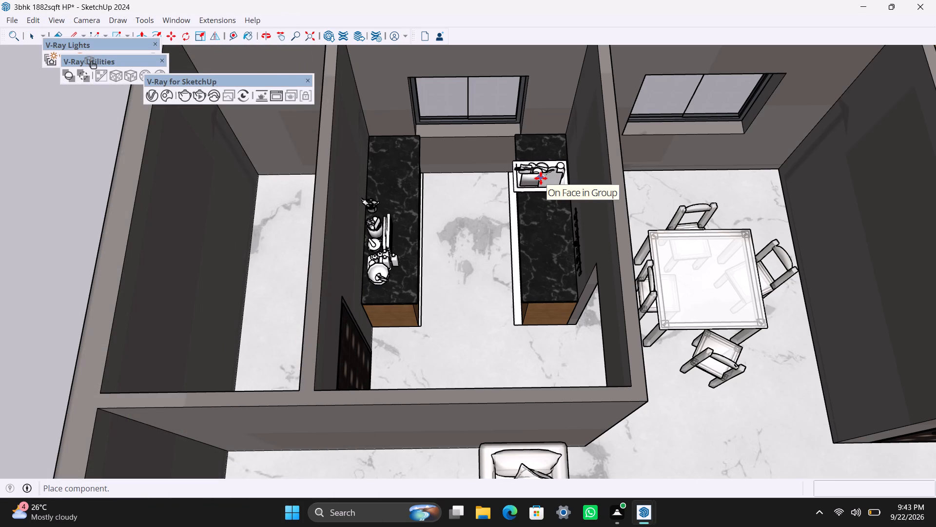
key("space")
left_click(278, 9)
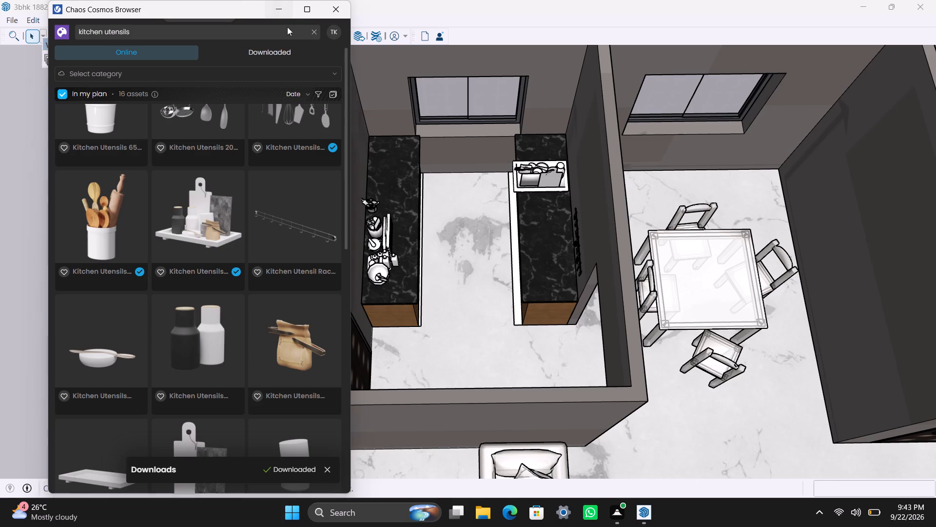
Rotate Kitchen Utensils Set 92-07 on the marble counter 90 degrees in the horizontal plane about its lower front corner.
scroll(490, 293, "up", 3)
middle_click_drag(436, 337, 844, 330)
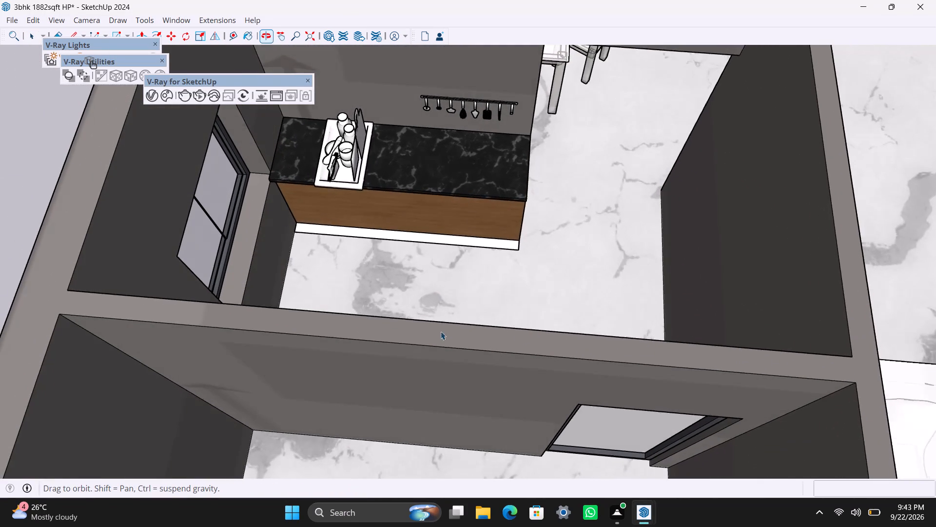
scroll(273, 342, "down", 3)
middle_click_drag(320, 297, 369, 292)
scroll(364, 250, "up", 1)
left_click(312, 212)
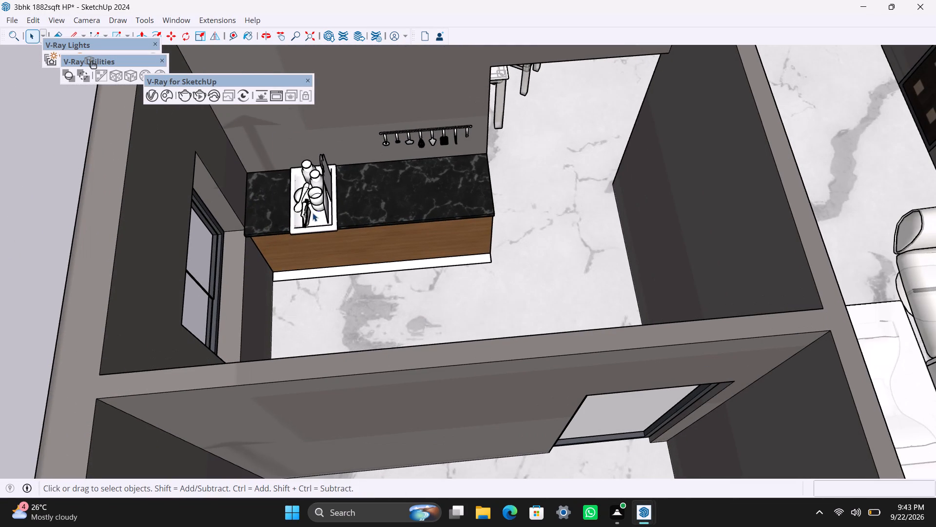
key("m")
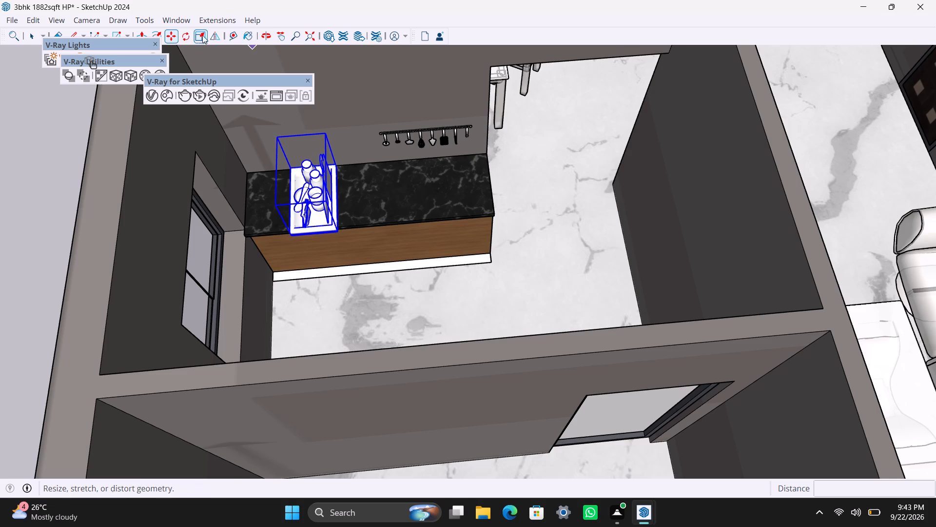
left_click(182, 35)
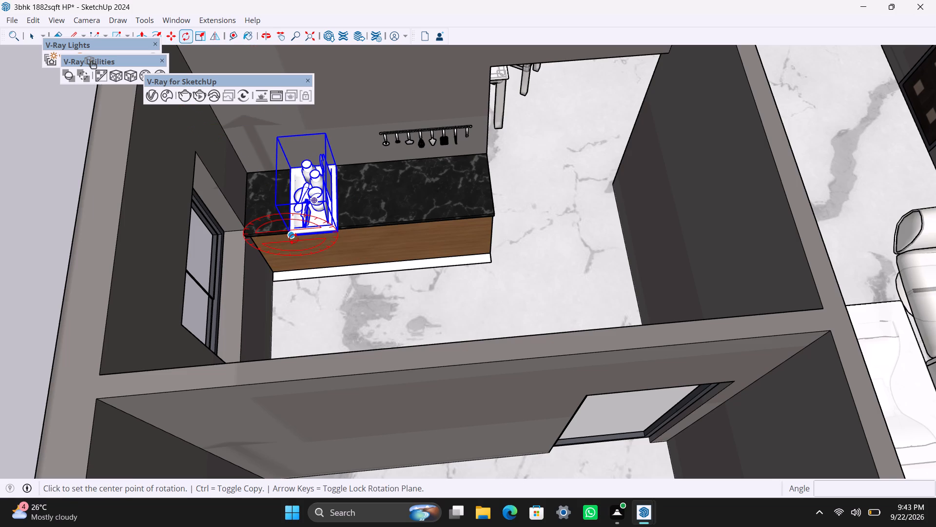
key("Down")
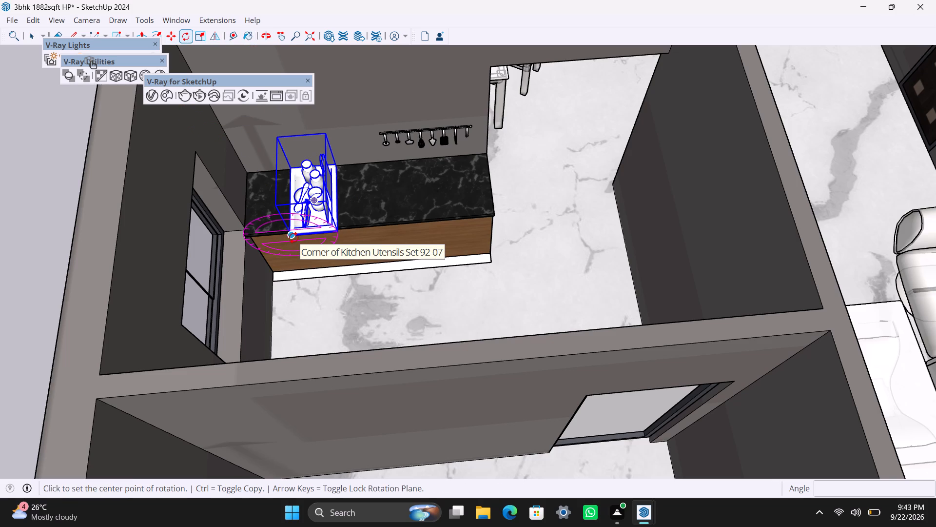
key("Up")
left_click(293, 237)
left_click(336, 232)
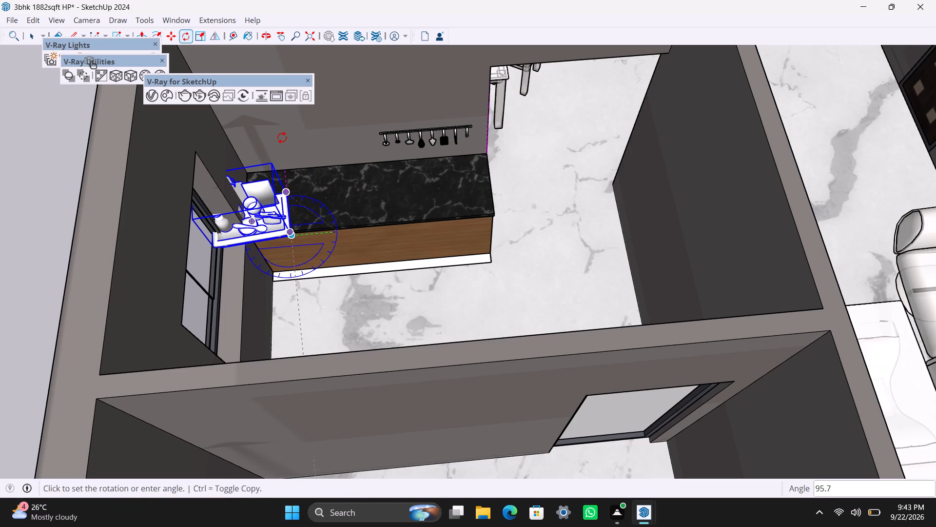
type("90")
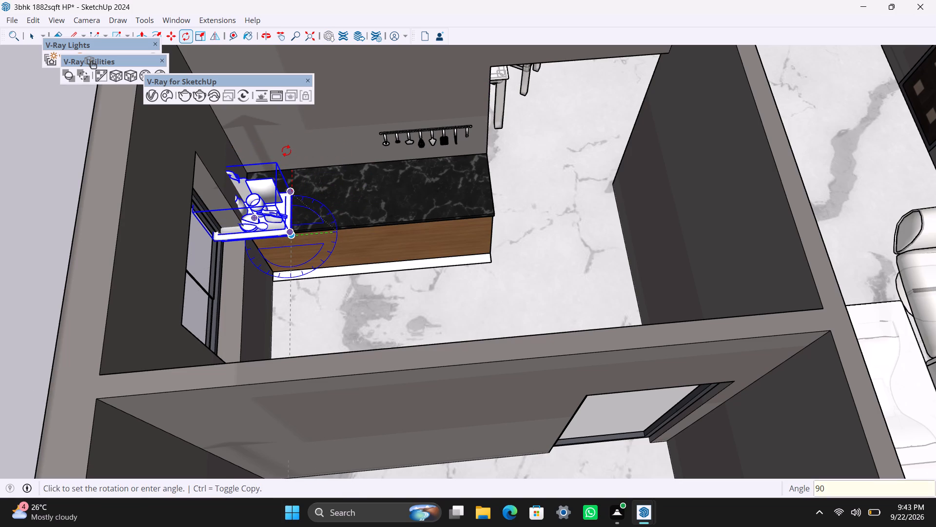
key("Return")
key("space")
left_click(312, 297)
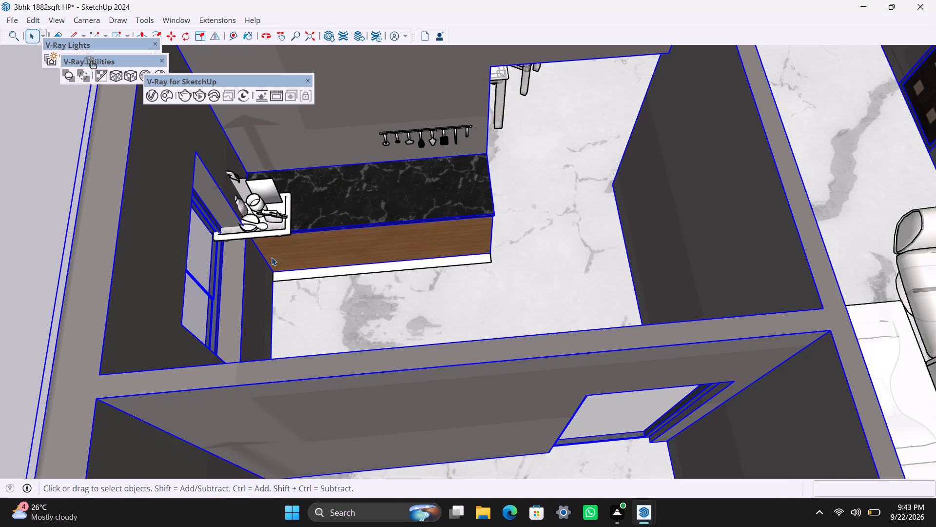
Move the rotated utensils set by its corner about 1' 3" onto the marble counter and about 7" back towards the wall.
scroll(271, 238, "up", 2)
left_click(272, 232)
key("m")
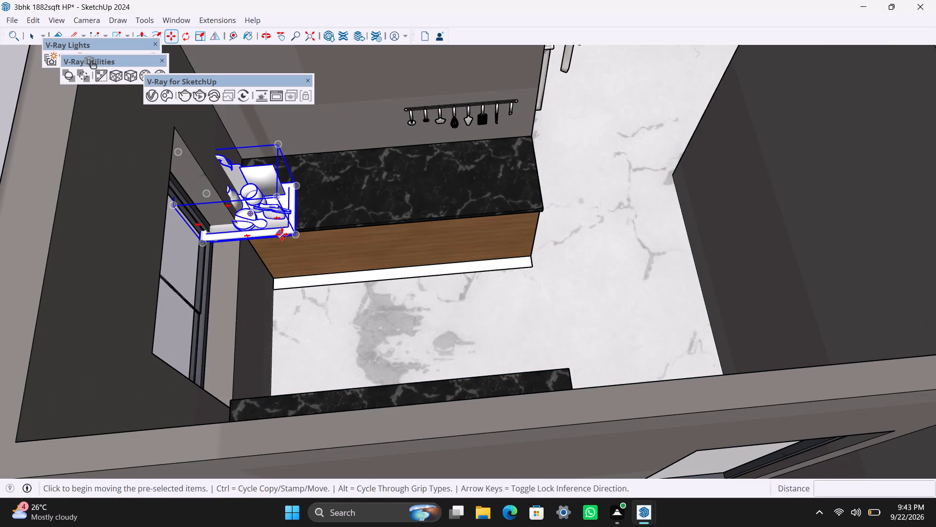
left_click(294, 234)
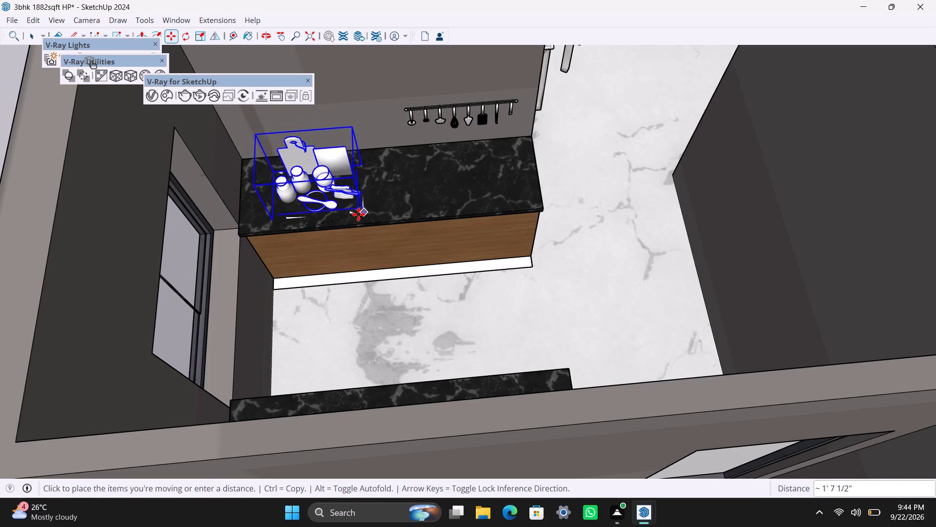
key("Escape")
left_click(296, 232)
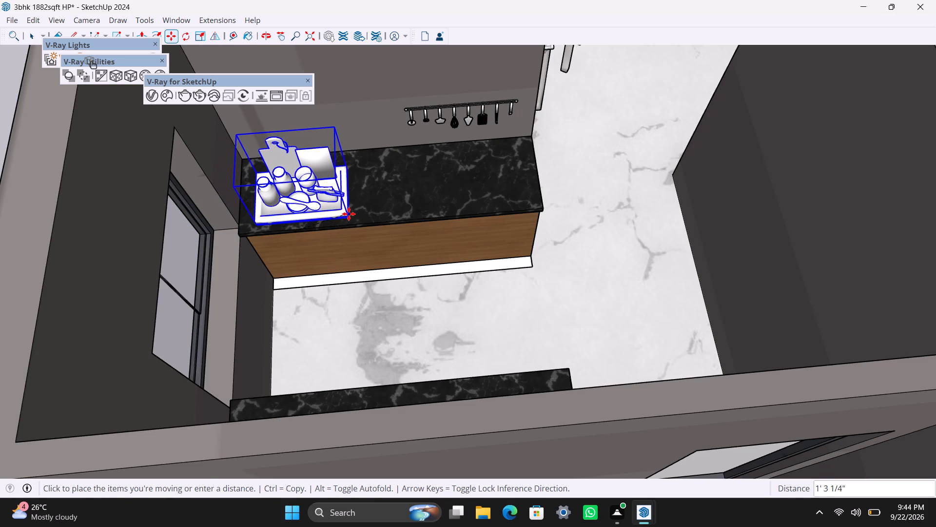
left_click(351, 213)
left_click(244, 132)
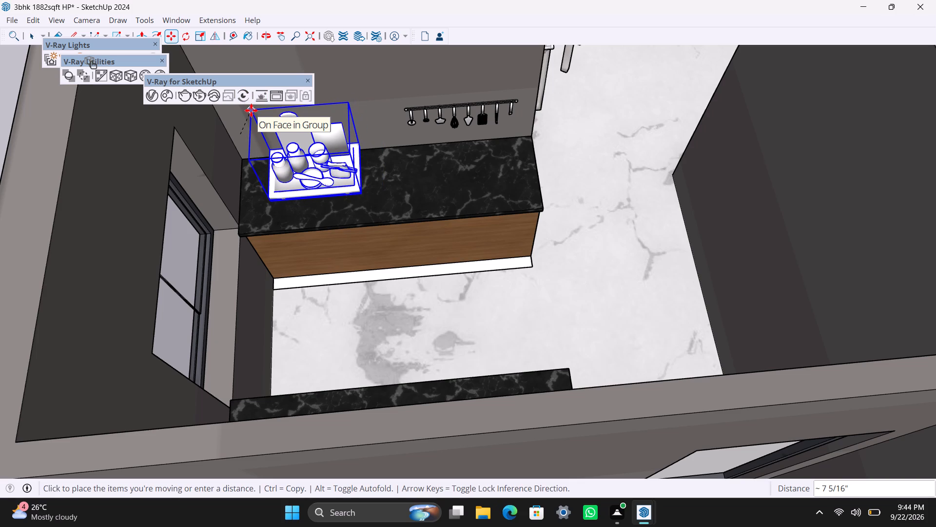
left_click(251, 110)
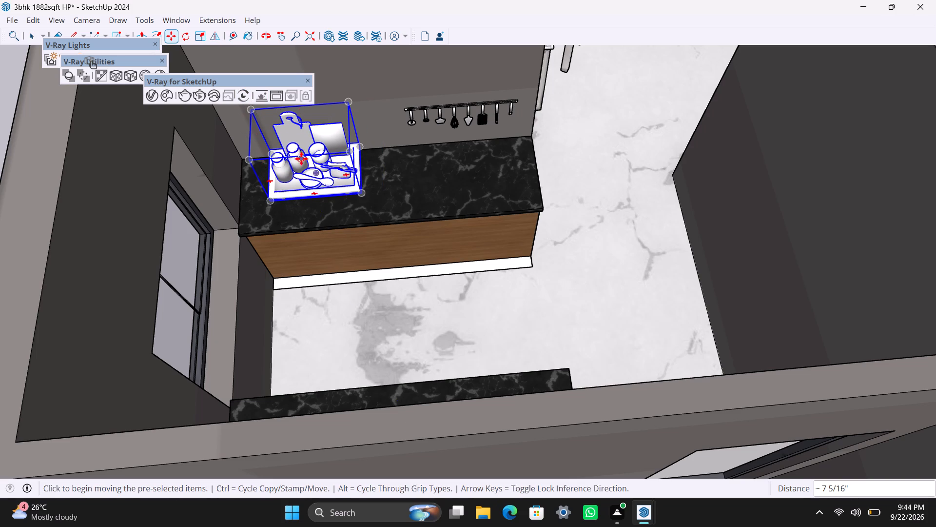
key("space")
scroll(309, 221, "down", 3)
scroll(426, 253, "down", 1)
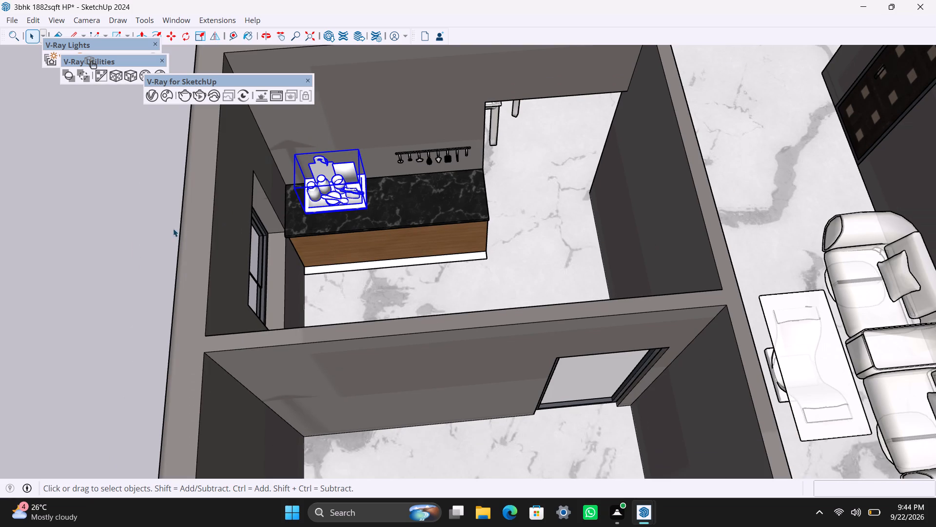
left_click(140, 229)
Save the model with the newly arranged kitchen counter utensils.
scroll(385, 232, "up", 4)
scroll(456, 269, "down", 7)
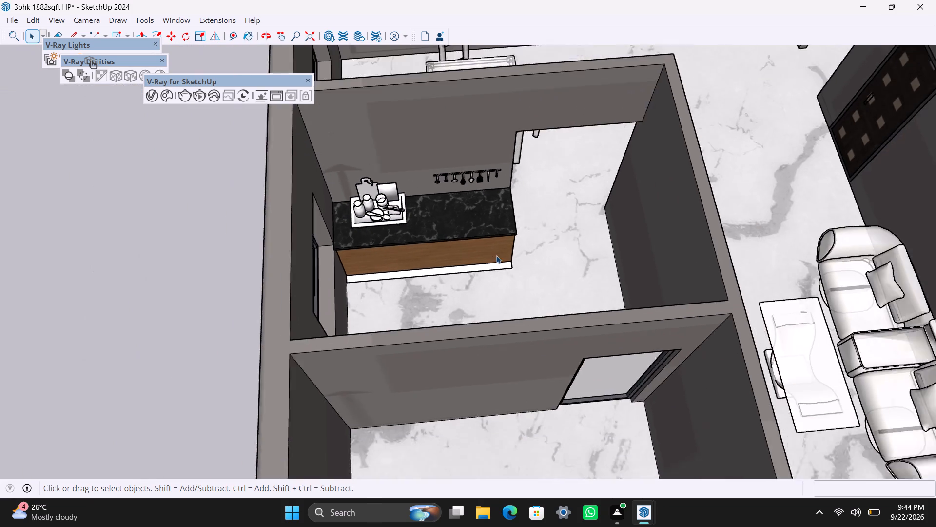
scroll(496, 255, "down", 1)
middle_click_drag(537, 261, 101, 249)
scroll(358, 249, "down", 3)
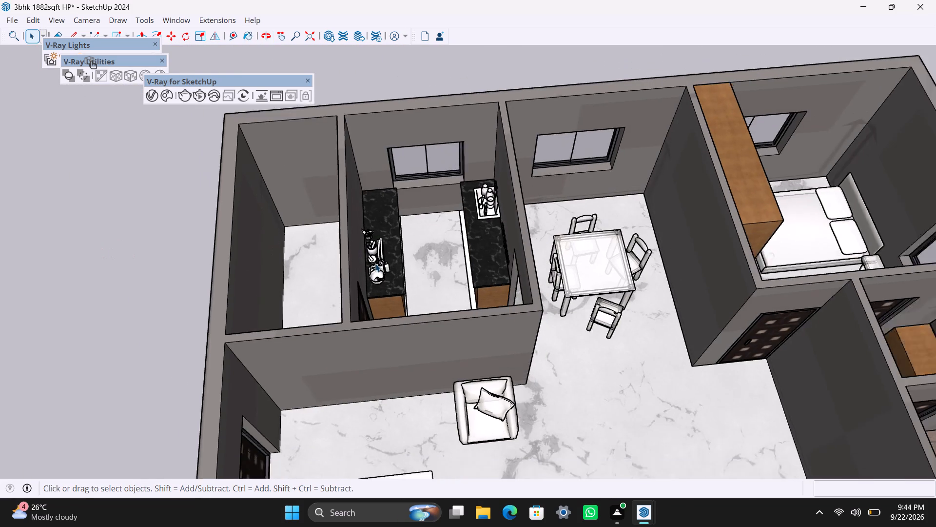
middle_click_drag(418, 279, 408, 280)
key("ctrl+s")
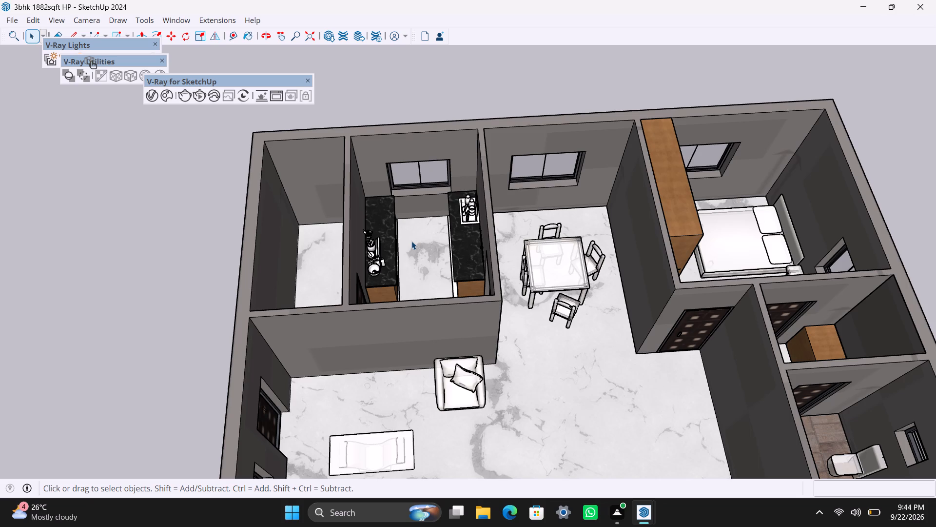
Switch to the standard Top view of the whole house and hide the floating V-Ray for SketchUp tool set.
scroll(425, 247, "down", 5)
scroll(493, 368, "up", 1)
scroll(480, 372, "down", 3)
middle_click_drag(398, 374, 357, 290)
left_click(86, 16)
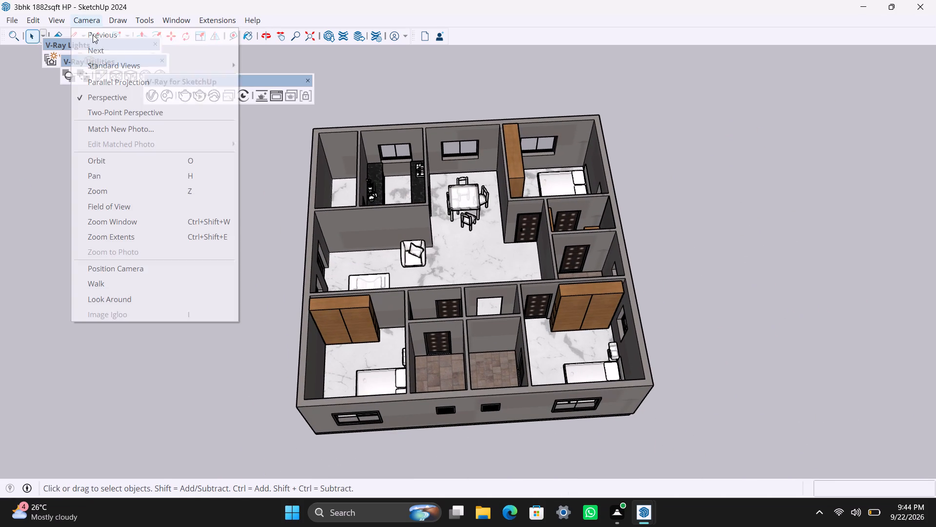
left_click(382, 65)
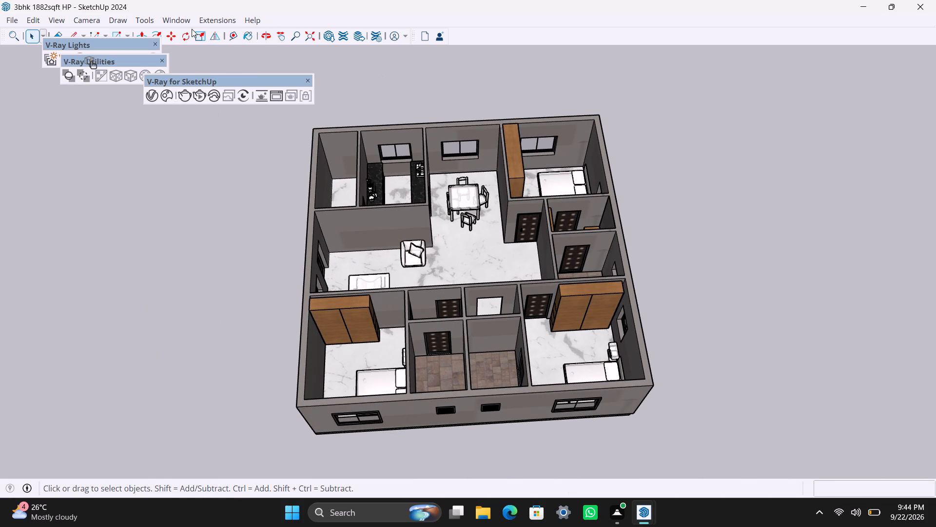
left_click(62, 20)
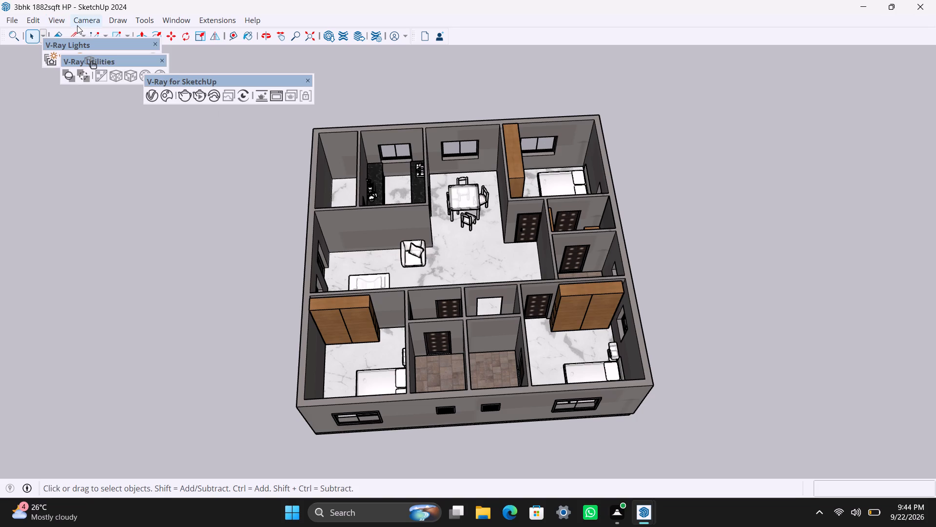
left_click(77, 26)
left_click(91, 17)
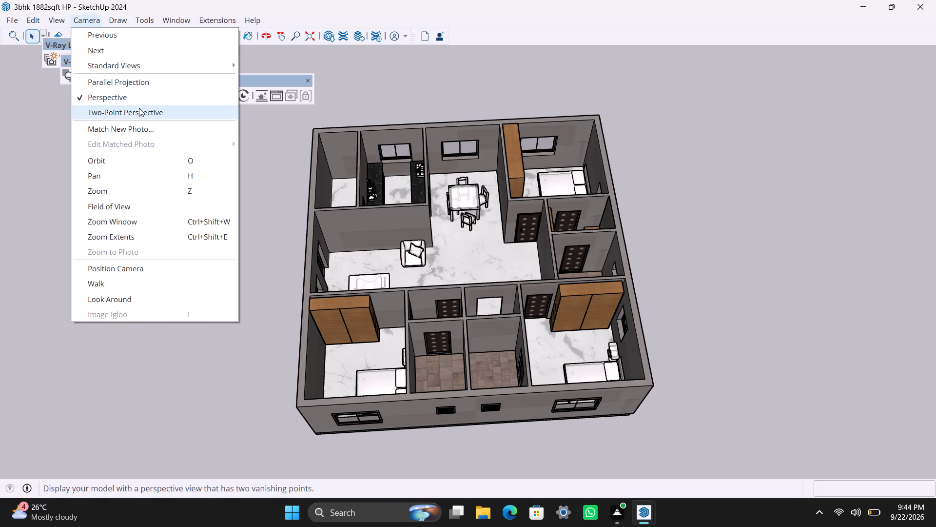
left_click(156, 59)
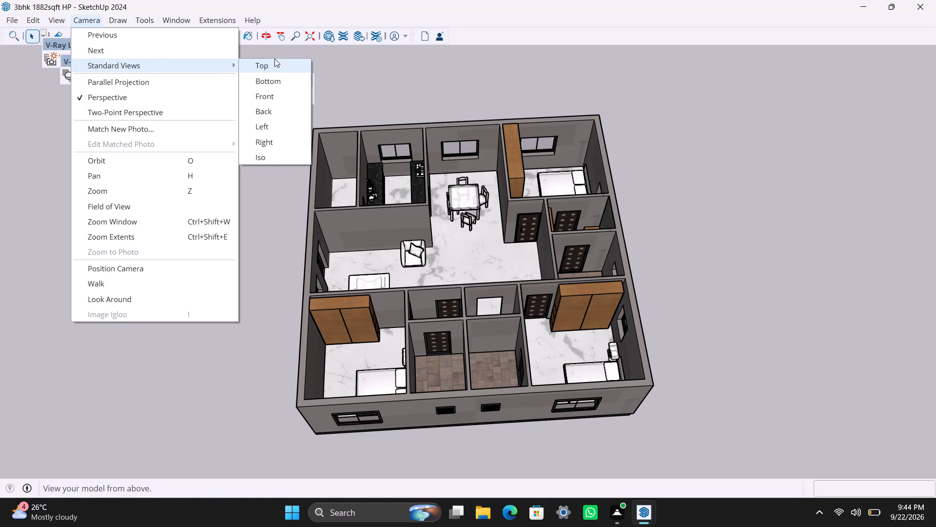
left_click(275, 67)
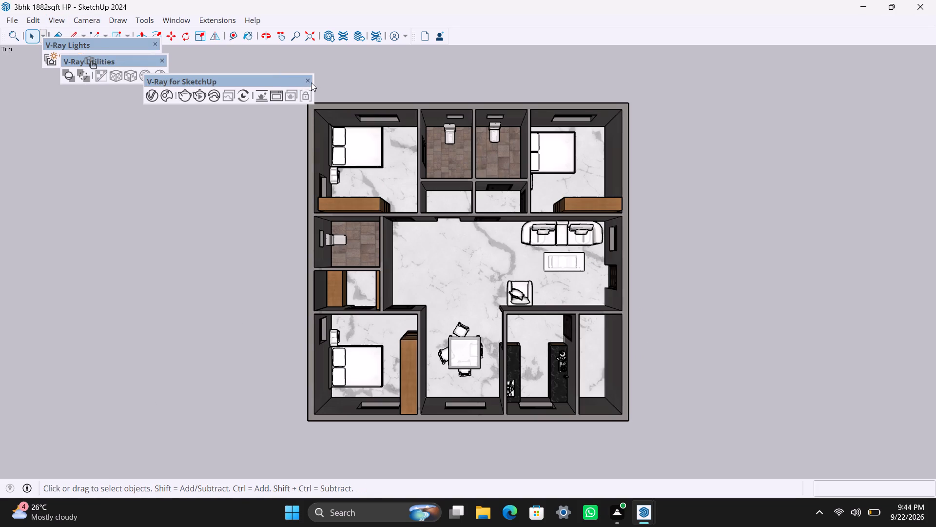
left_click(309, 81)
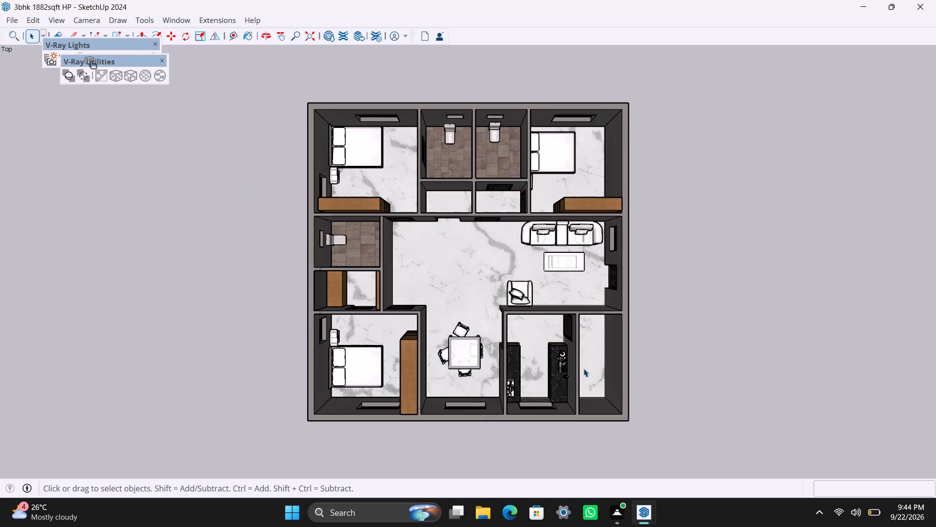
Save the model in the top view.
scroll(596, 344, "up", 1)
scroll(586, 323, "down", 1)
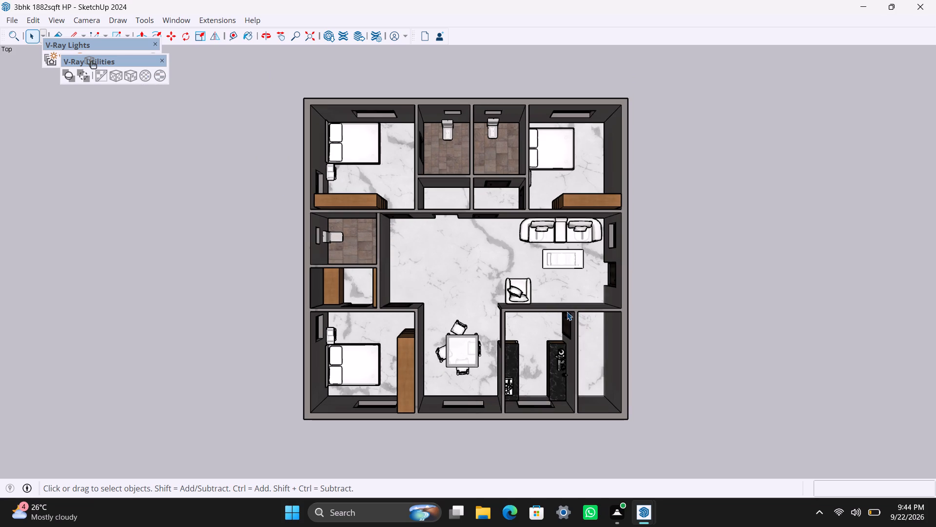
key("ctrl+s")
Display the V-Ray for SketchUp tool set again.
right_click(481, 35)
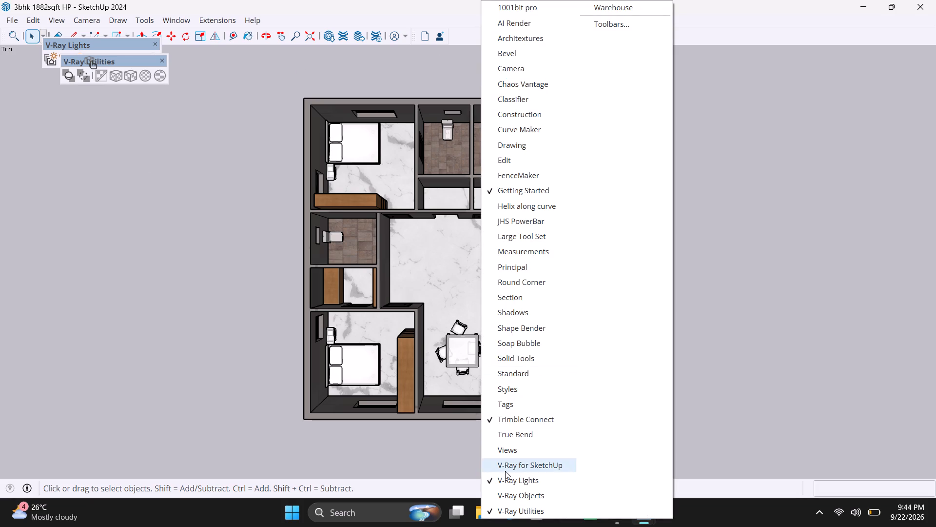
left_click(512, 470)
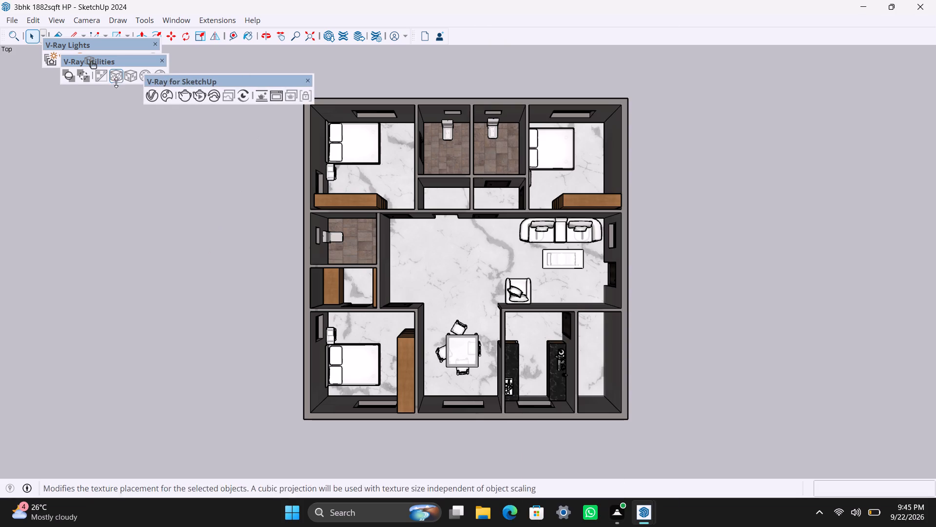
Search the Chaos Cosmos asset library for "stove".
left_click(165, 93)
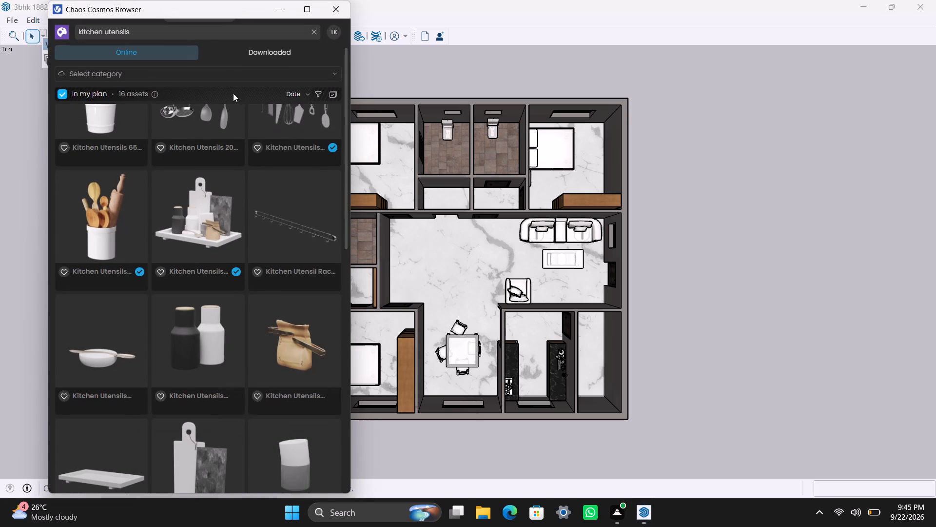
left_click_drag(185, 29, 74, 31)
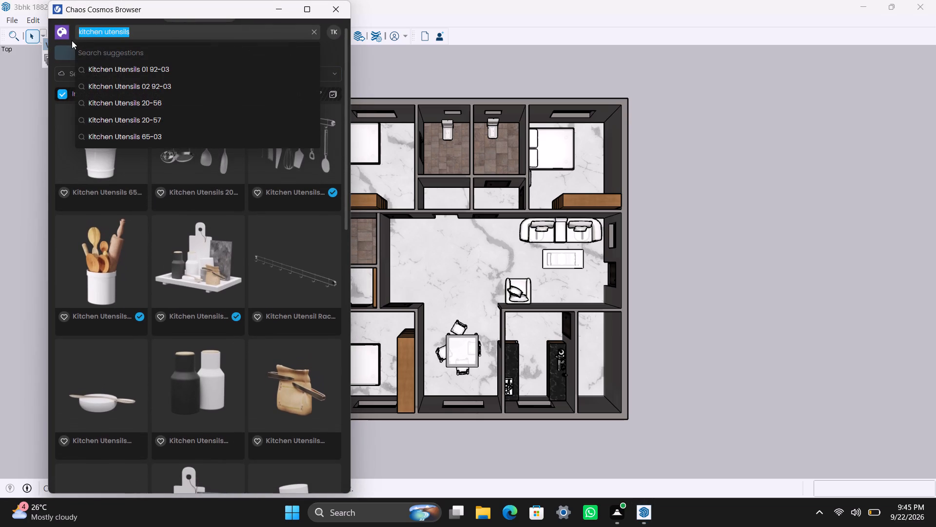
type("STOVE")
key("Return")
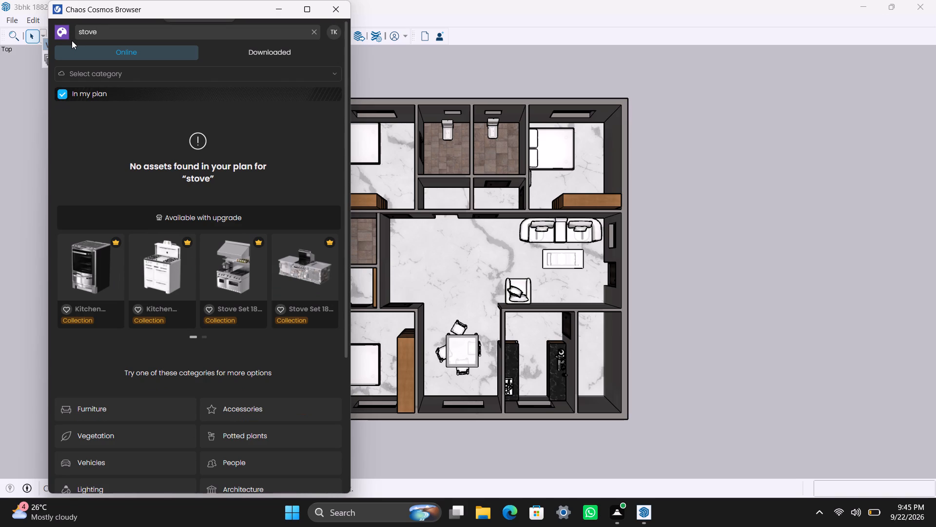
Replace the Cosmos search term and search for "current stove".
key("BackSpace")
key("BackSpace")
key("BackSpace")
key("BackSpace")
key("BackSpace")
key("BackSpace")
key("BackSpace")
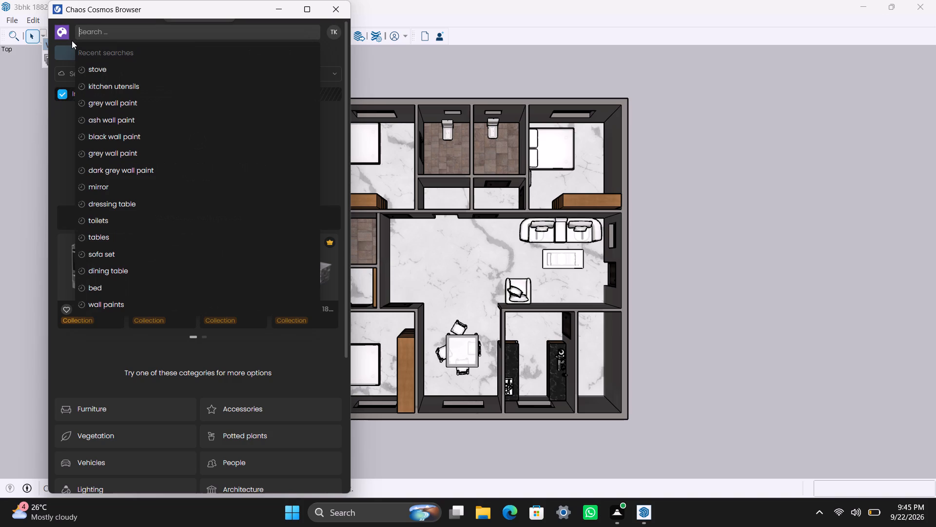
type("URRENT")
key("BackSpace")
key("BackSpace")
key("BackSpace")
key("BackSpace")
key("BackSpace")
key("BackSpace")
key("BackSpace")
key("BackSpace")
key("BackSpace")
key("BackSpace")
key("BackSpace")
key("BackSpace")
key("BackSpace")
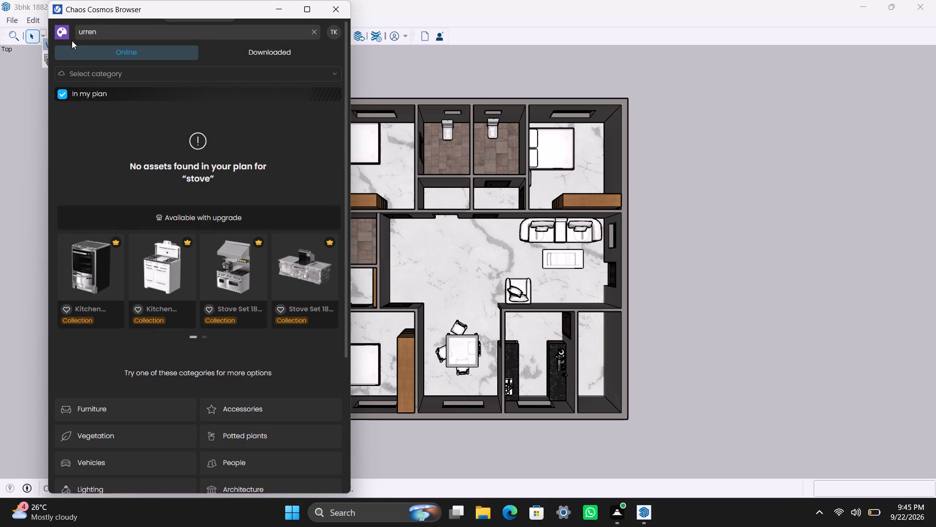
type("CURRENT")
key("space")
type("STOVE")
key("Return")
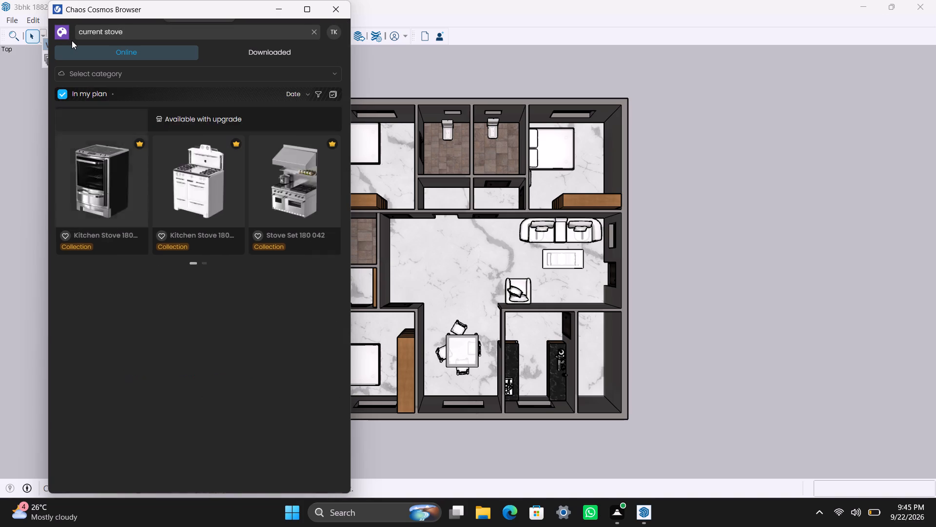
Replace the Cosmos search term and search the asset library for "washing machine".
left_click(153, 24)
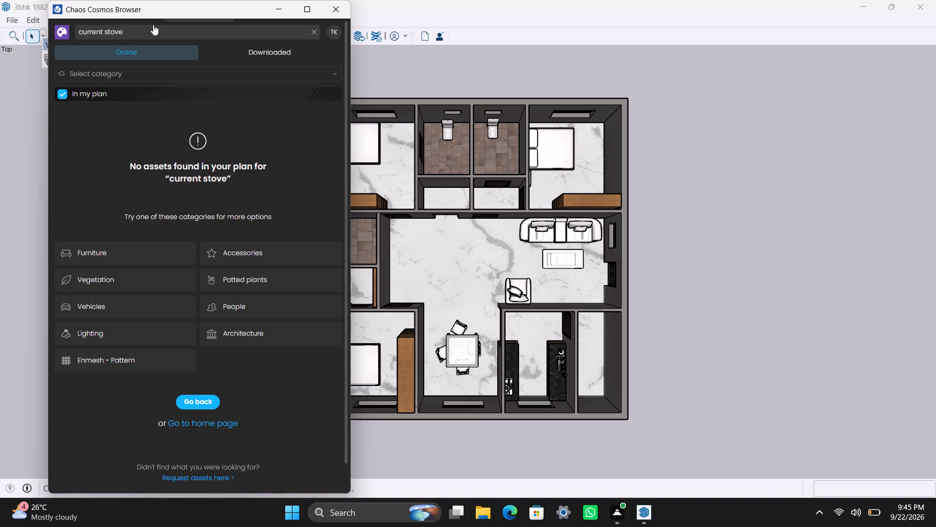
left_click_drag(147, 31, 61, 41)
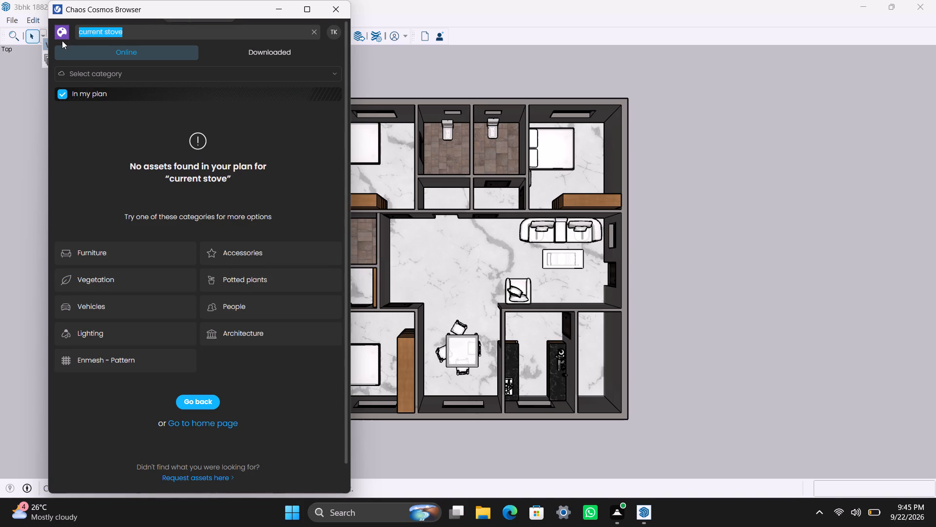
key("Delete")
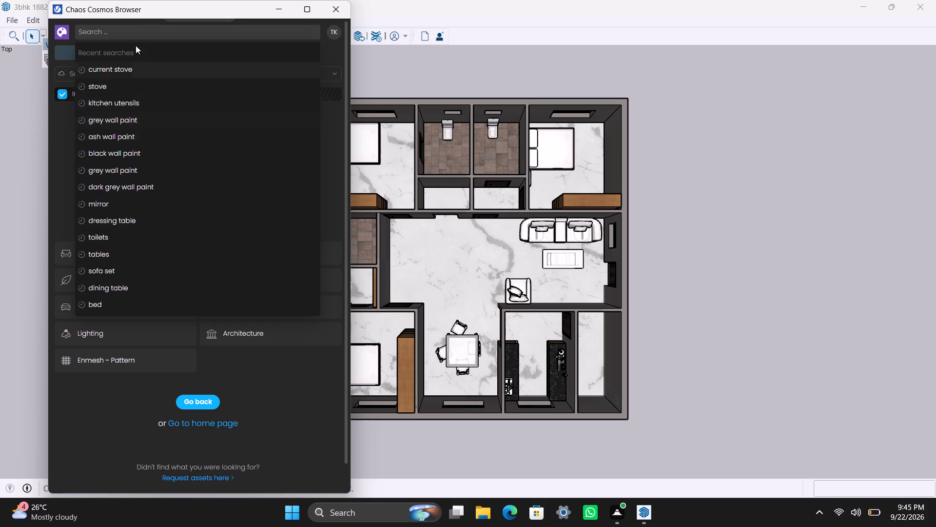
left_click(155, 34)
left_click(282, 37)
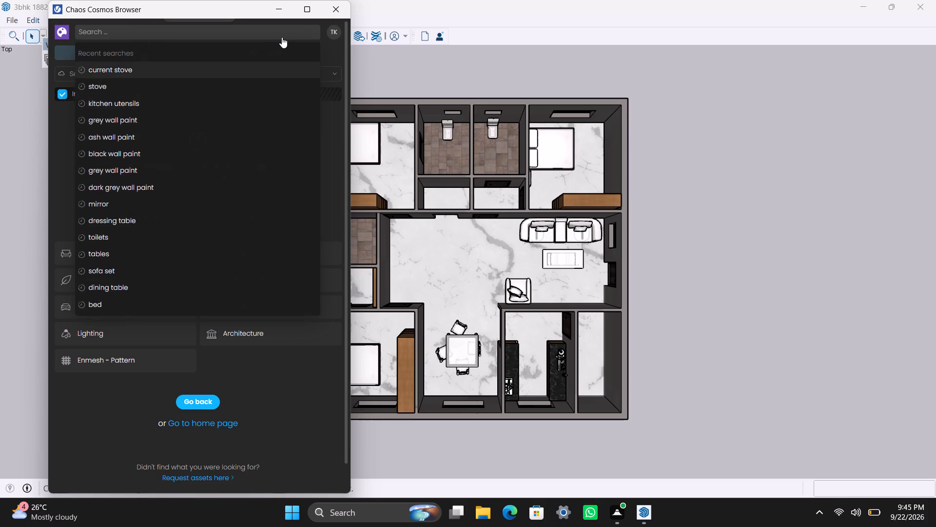
left_click(113, 30)
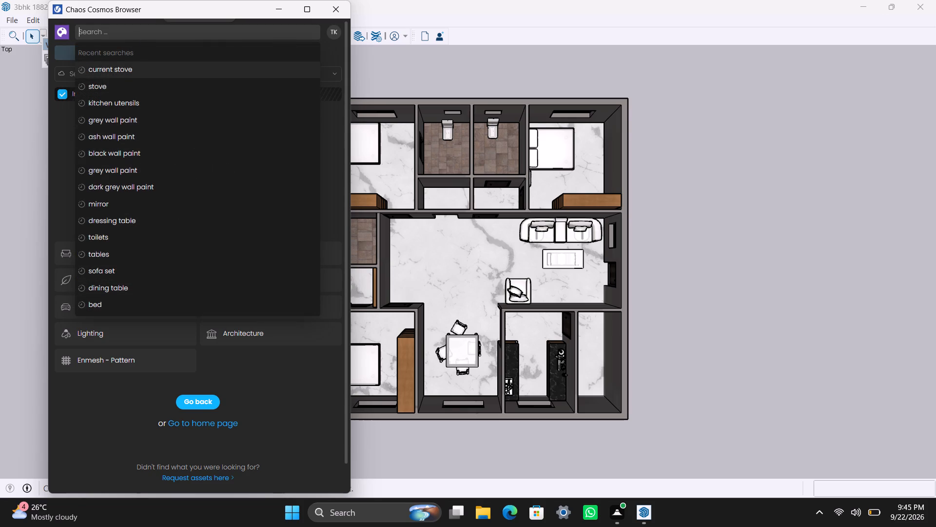
left_click(137, 32)
type("WASHING")
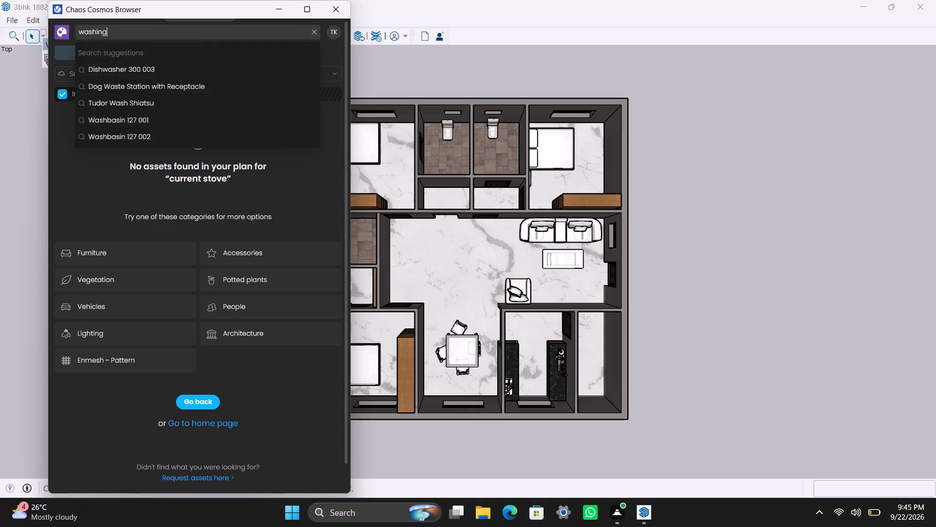
key("space")
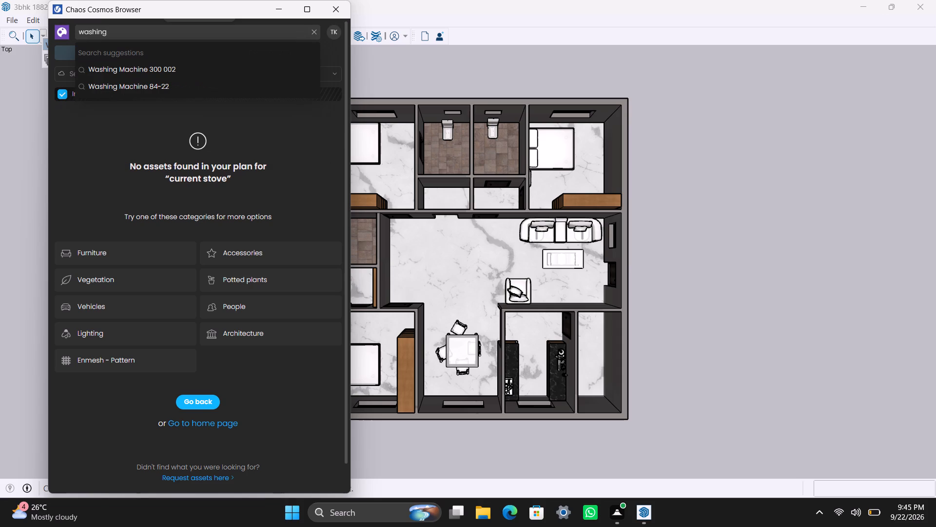
type("MACHINE")
key("Return")
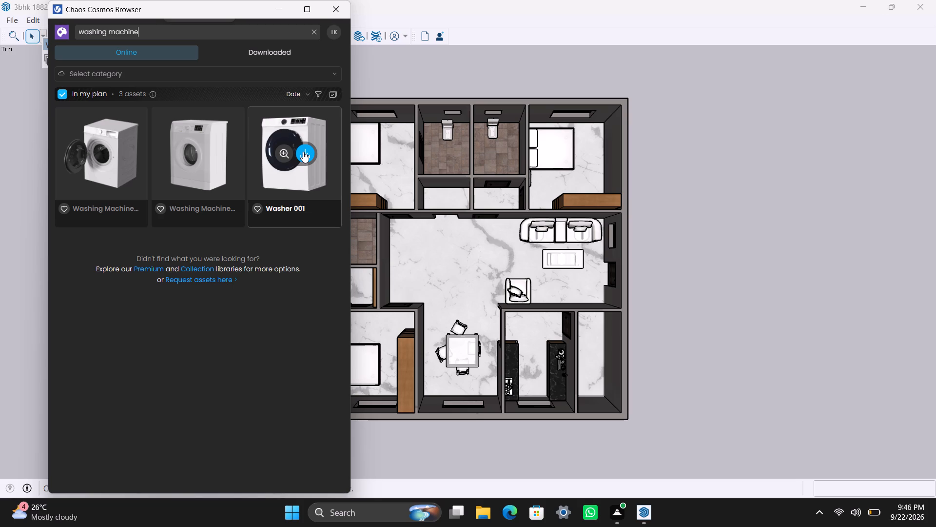
Download the Washer 001 asset and place two copies side by side on the floor of the small room beside the kitchen.
left_click(302, 151)
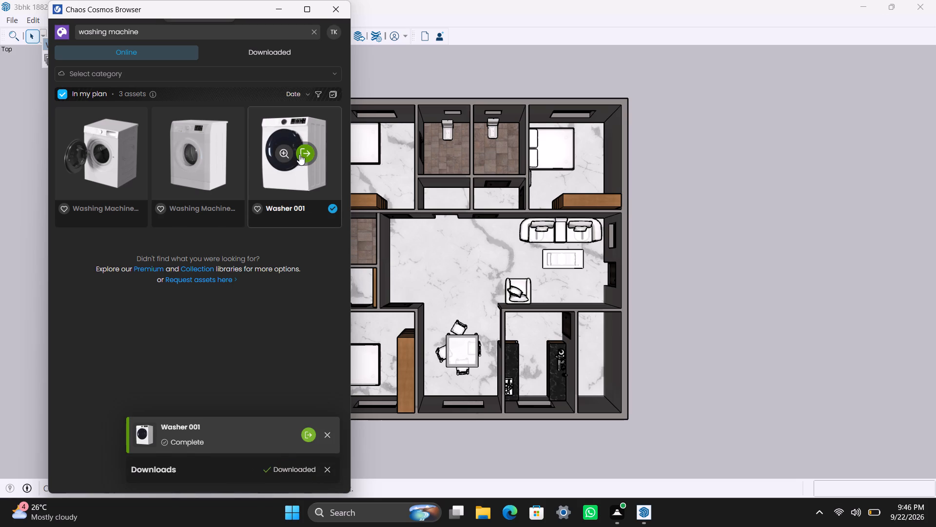
left_click(299, 154)
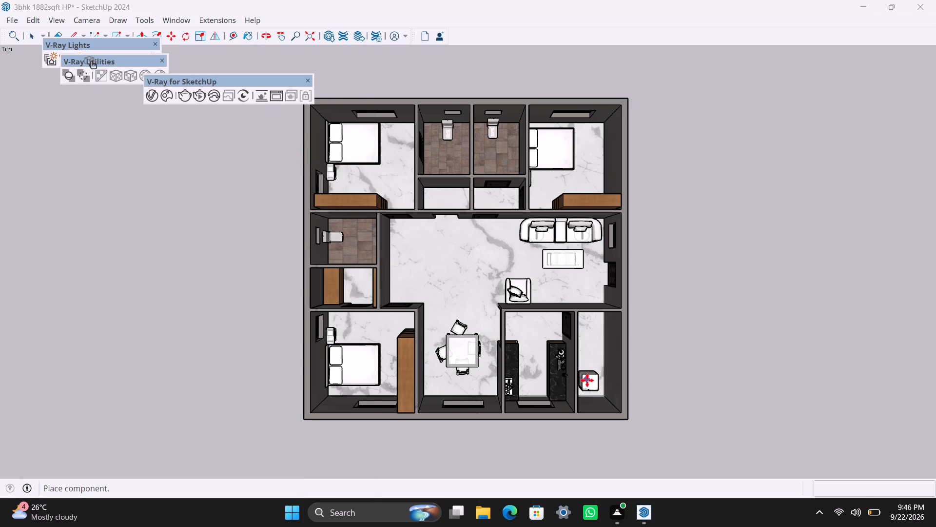
scroll(587, 380, "up", 2)
middle_click_drag(587, 380, 142, 311)
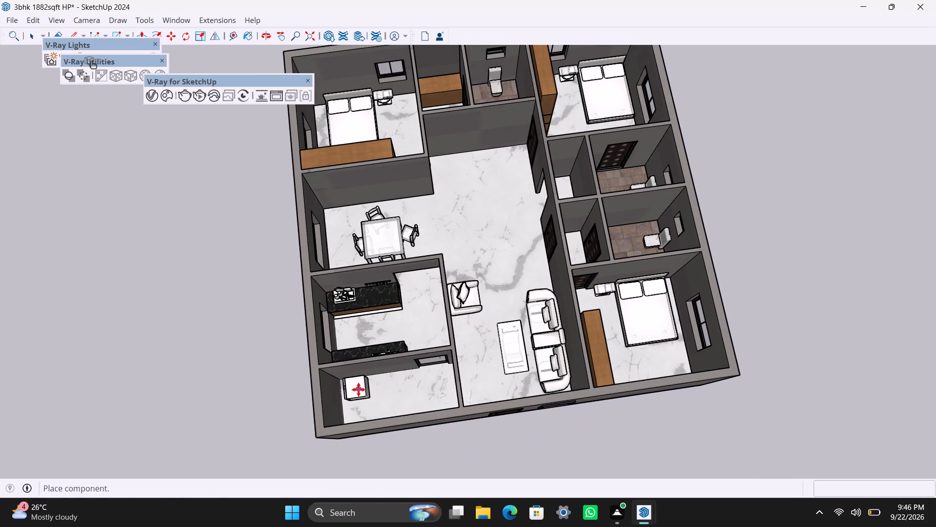
left_click(361, 389)
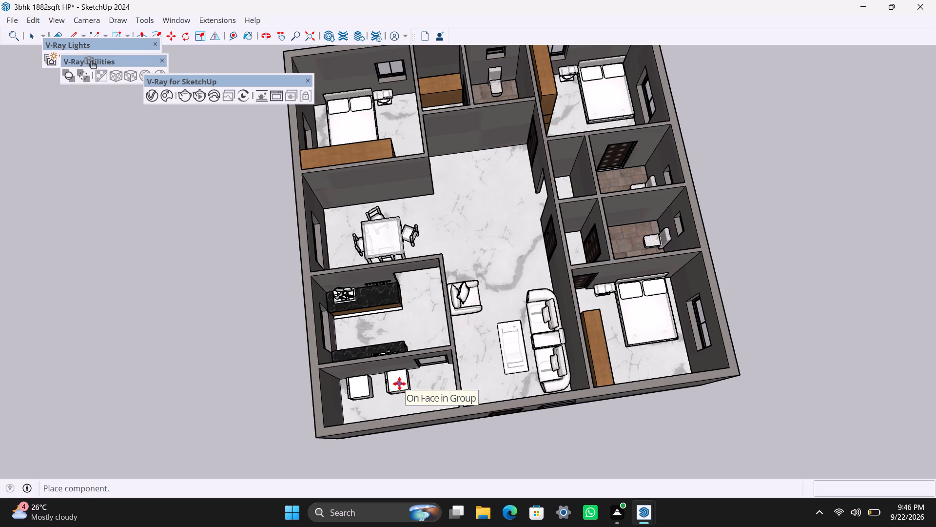
left_click(399, 384)
key("space")
Rotate the washer nearest the room's end wall by 90 degrees on the floor plane, about its front bottom corner.
scroll(380, 398, "up", 3)
middle_click_drag(369, 409, 416, 420)
scroll(413, 423, "up", 6)
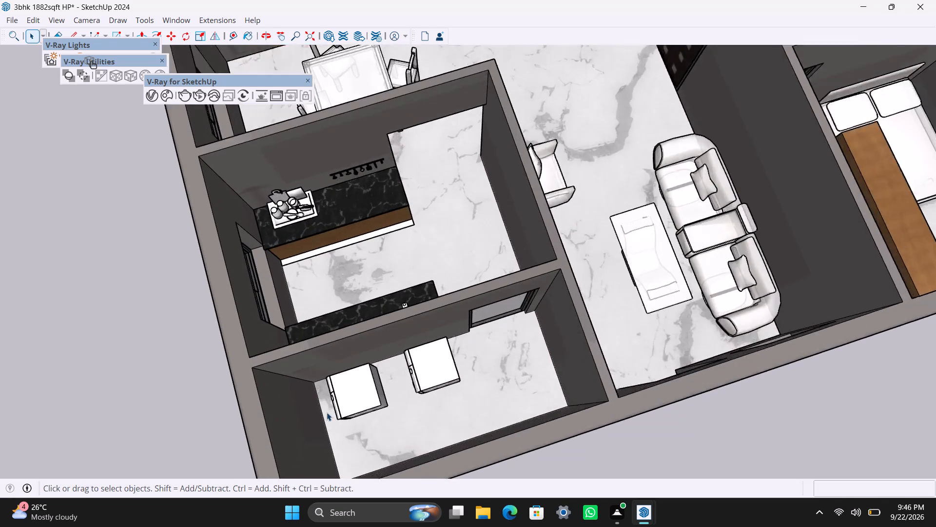
scroll(327, 412, "up", 2)
middle_click_drag(323, 401, 282, 339)
scroll(319, 364, "up", 2)
middle_click_drag(346, 395, 336, 407)
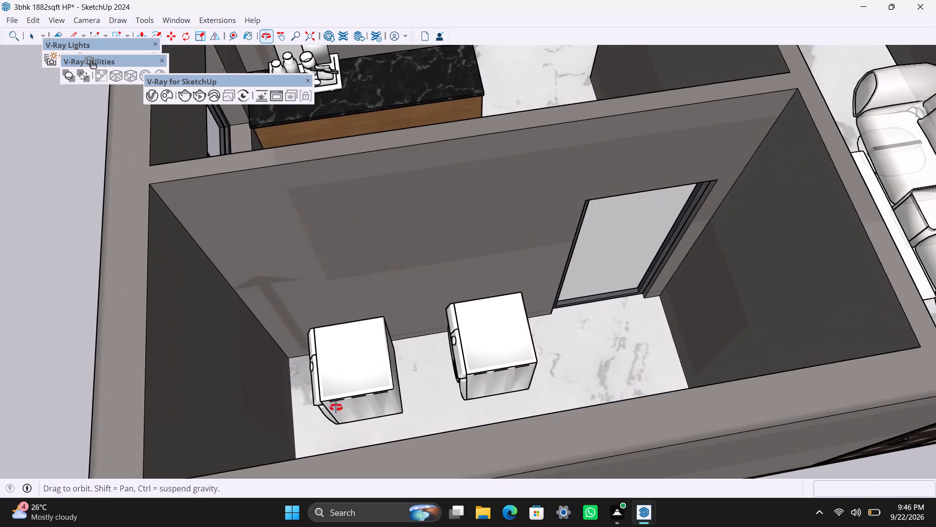
middle_click_drag(336, 407, 331, 410)
scroll(331, 400, "up", 3)
left_click(331, 390)
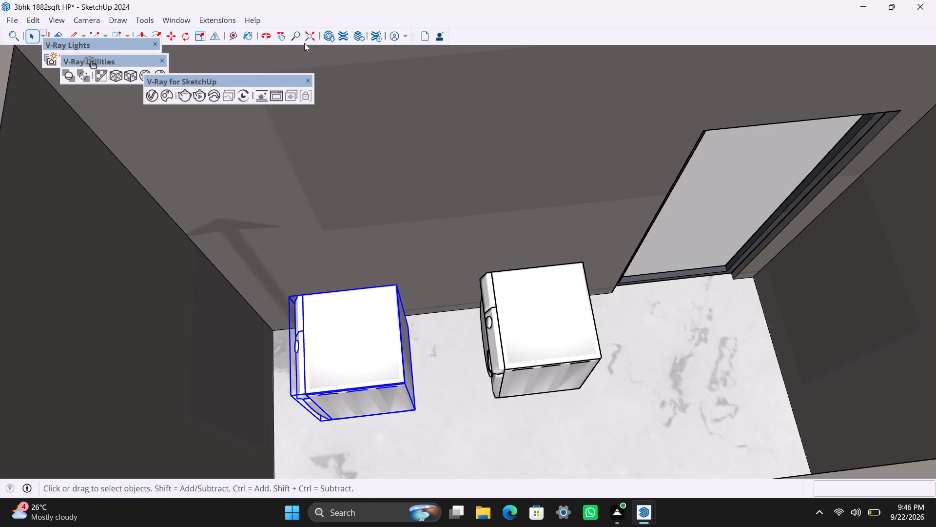
left_click(183, 36)
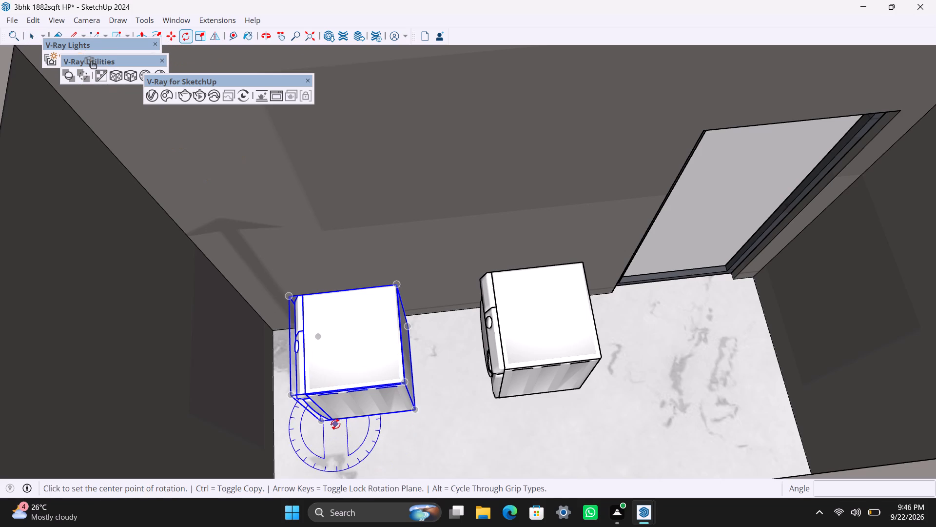
left_click(323, 424)
left_click(409, 415)
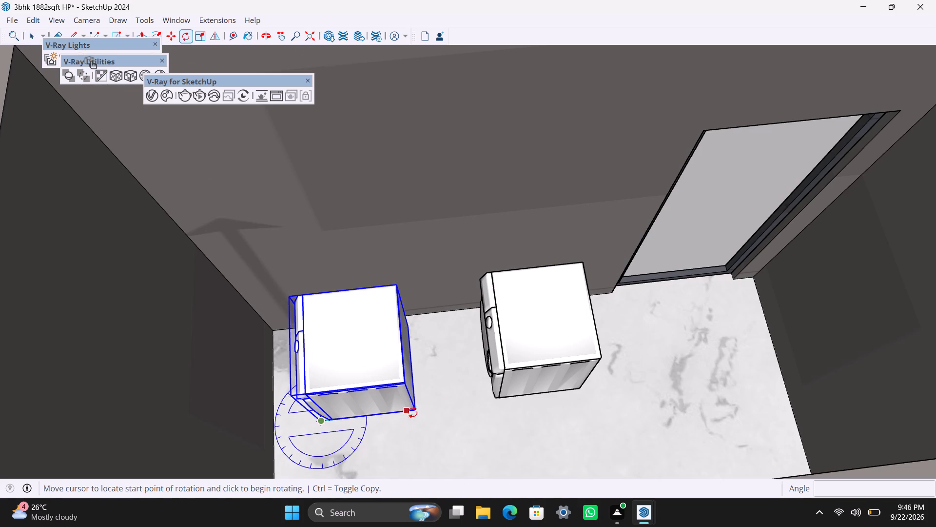
type("90")
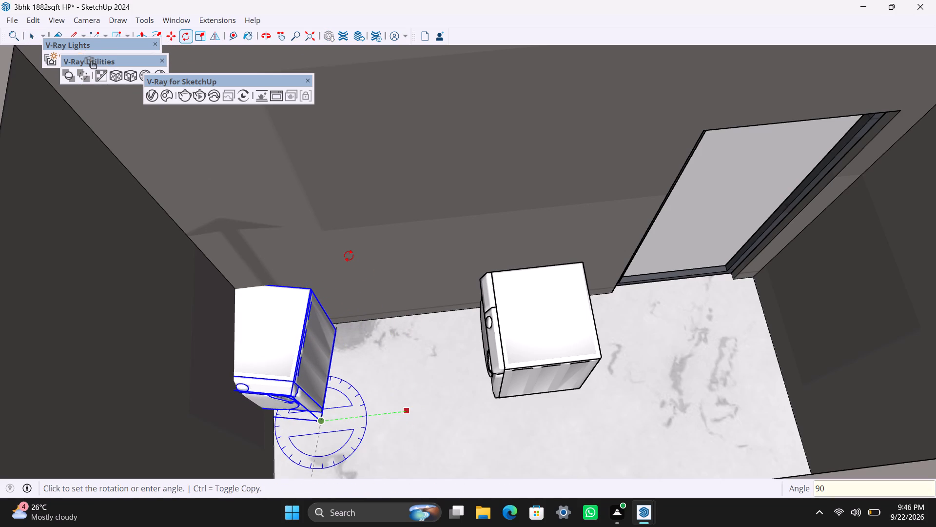
key("Return")
key("space")
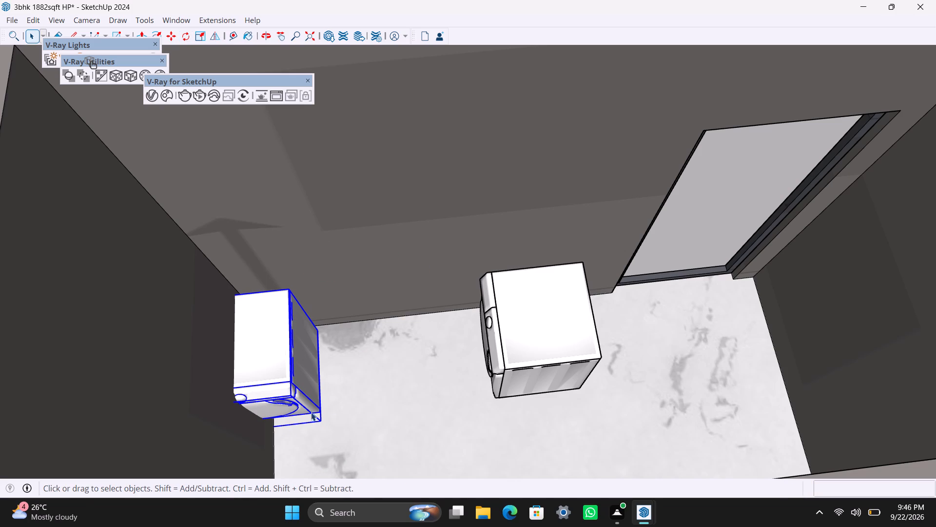
Move the rotated washer about 2' away from the end wall so it stands fully inside the room.
key("m")
left_click(324, 419)
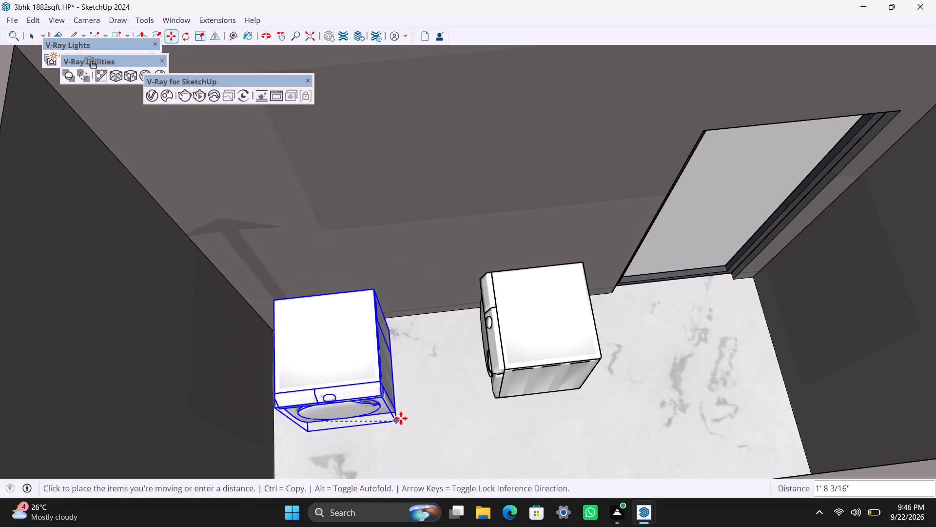
left_click(409, 414)
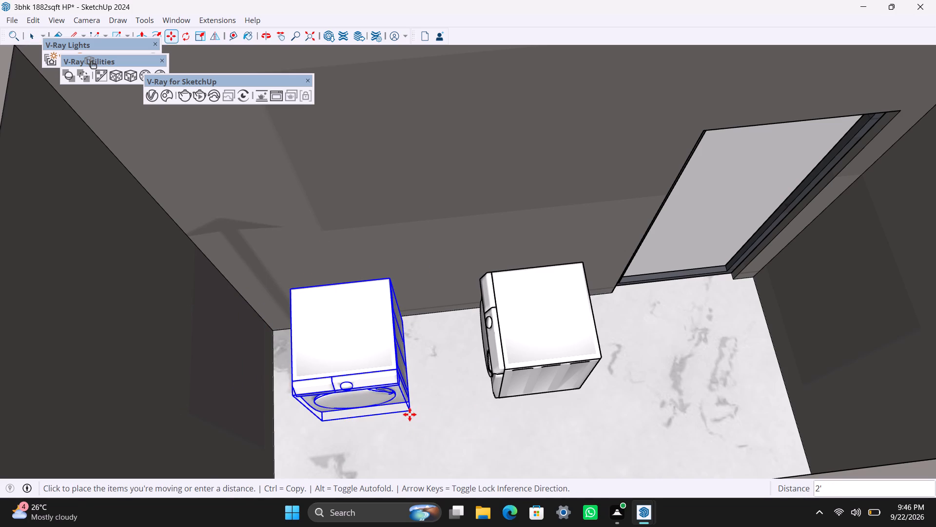
key("space")
Rotate the second washer, nearer the door, by 90 degrees on the floor plane about its bottom corner.
left_click(497, 391)
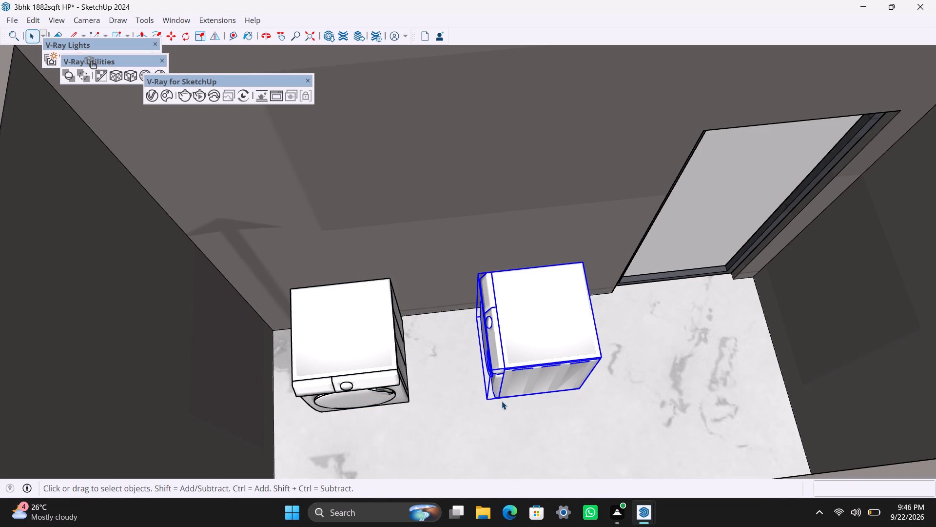
left_click(186, 35)
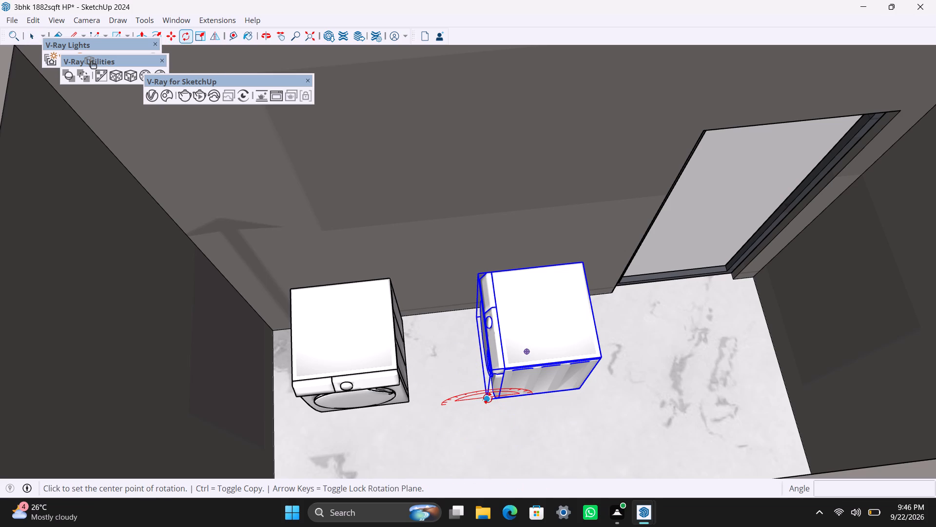
key("Left")
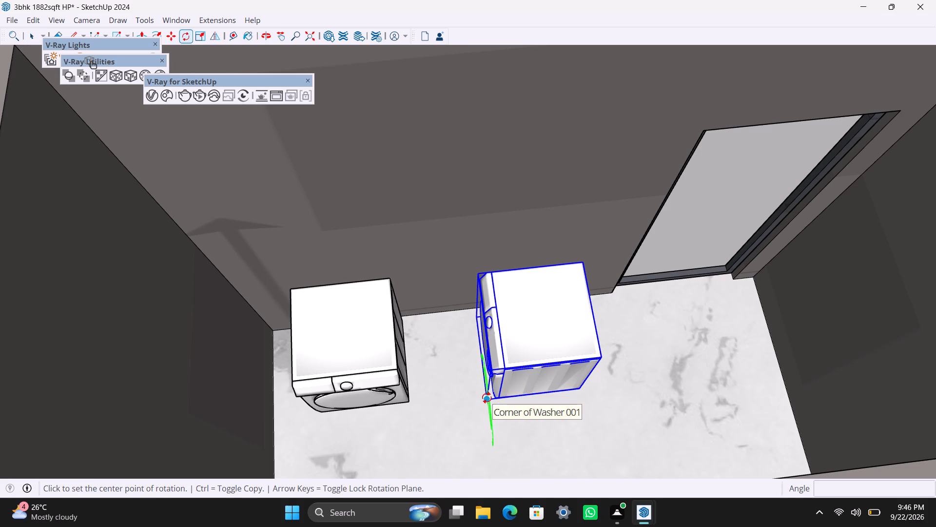
key("Up")
left_click(487, 398)
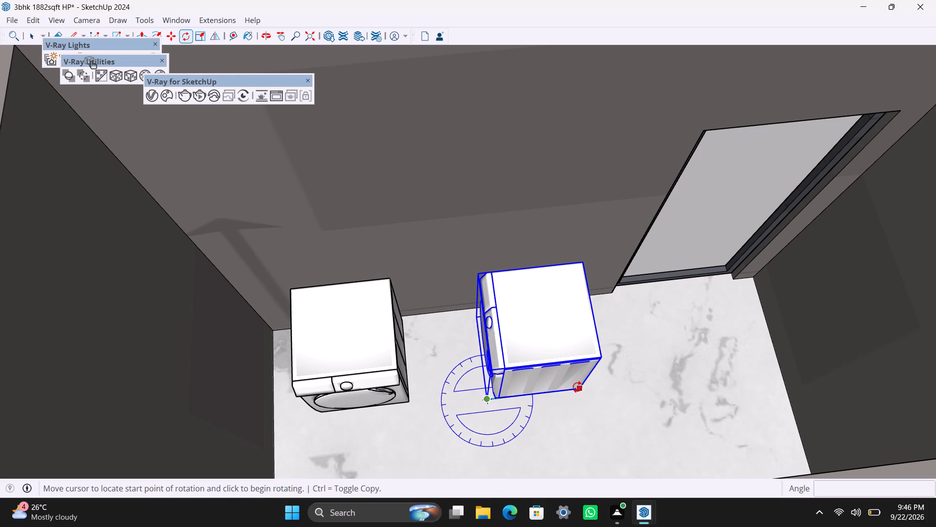
left_click(577, 387)
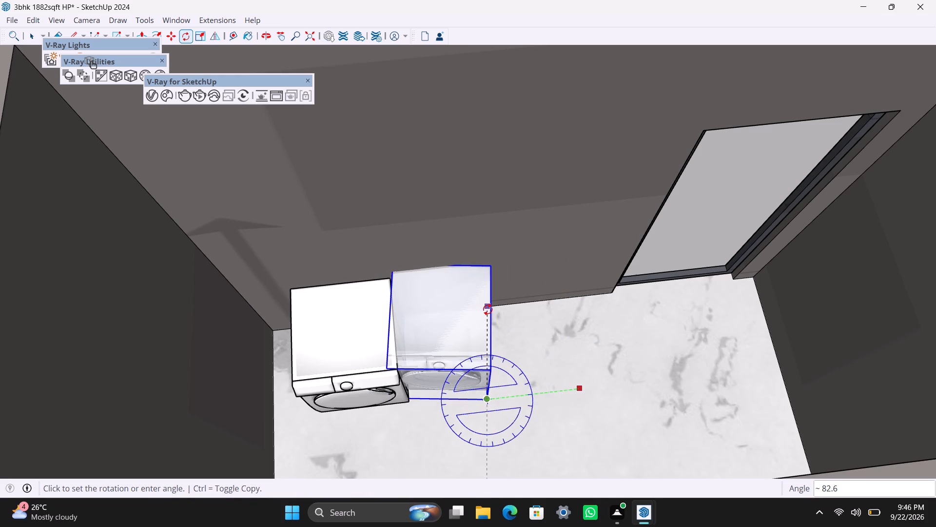
type("90")
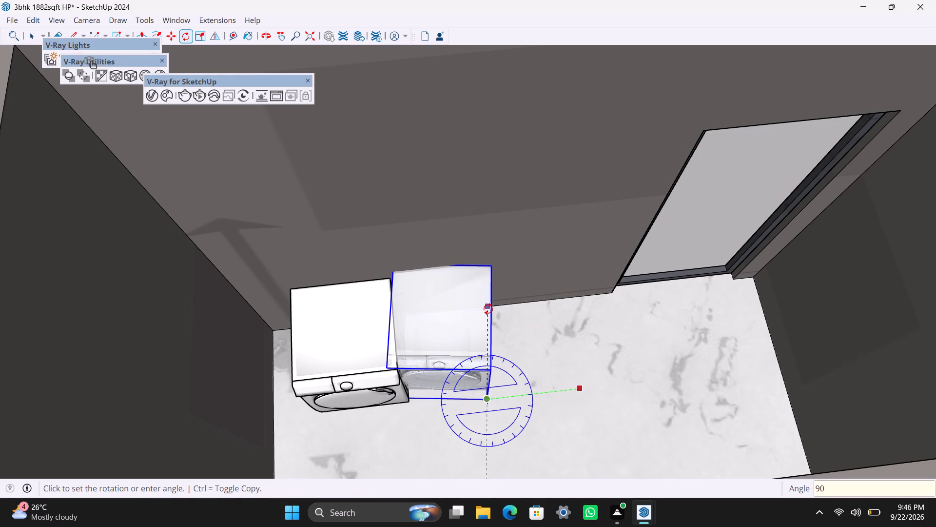
key("Return")
key("space")
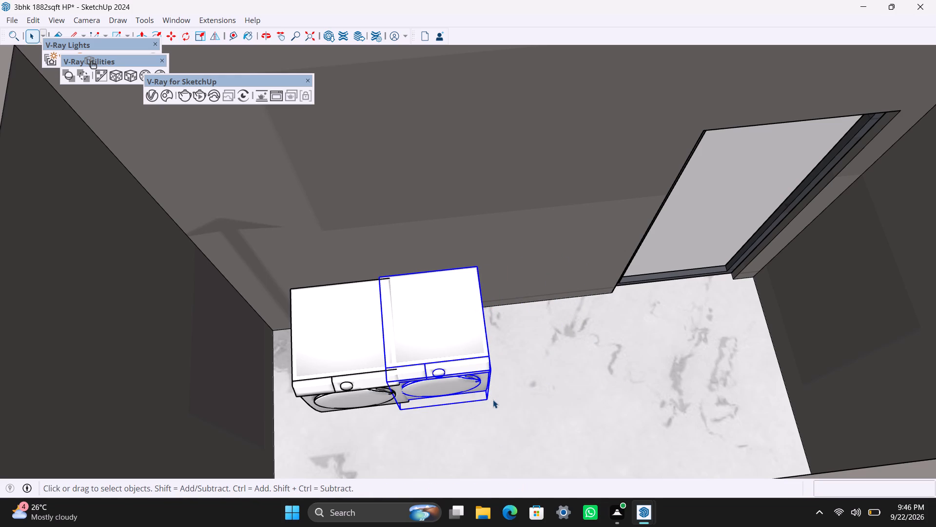
Move the second washer about 1' 4" toward the door, leaving a gap between the two machines.
key("m")
left_click(488, 397)
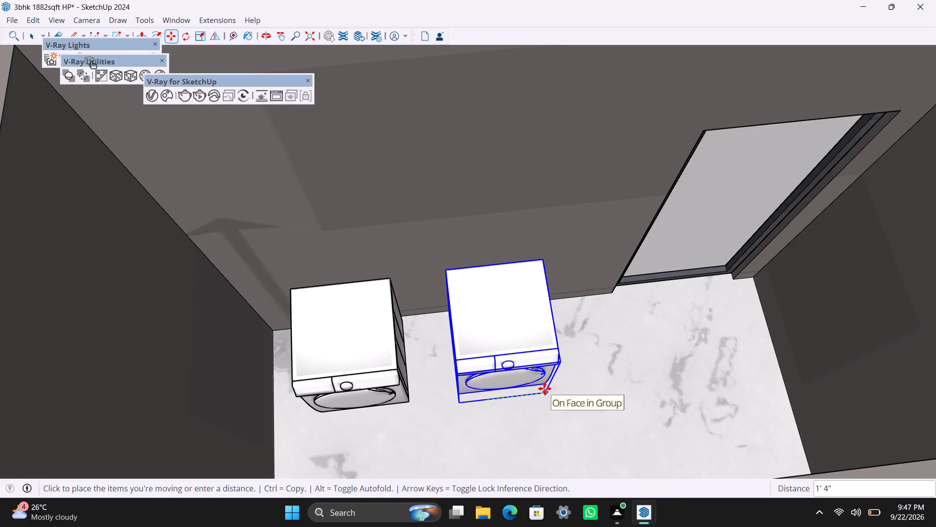
left_click(545, 388)
key("space")
Save the model with the two washers in place and clear the selection.
scroll(538, 378, "down", 6)
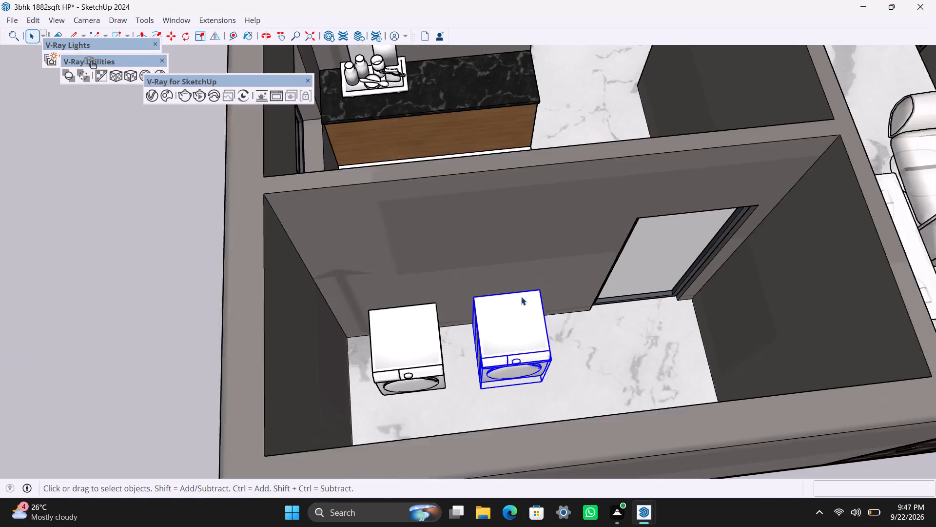
scroll(521, 297, "down", 5)
scroll(570, 293, "up", 2)
middle_click_drag(587, 304, 548, 298)
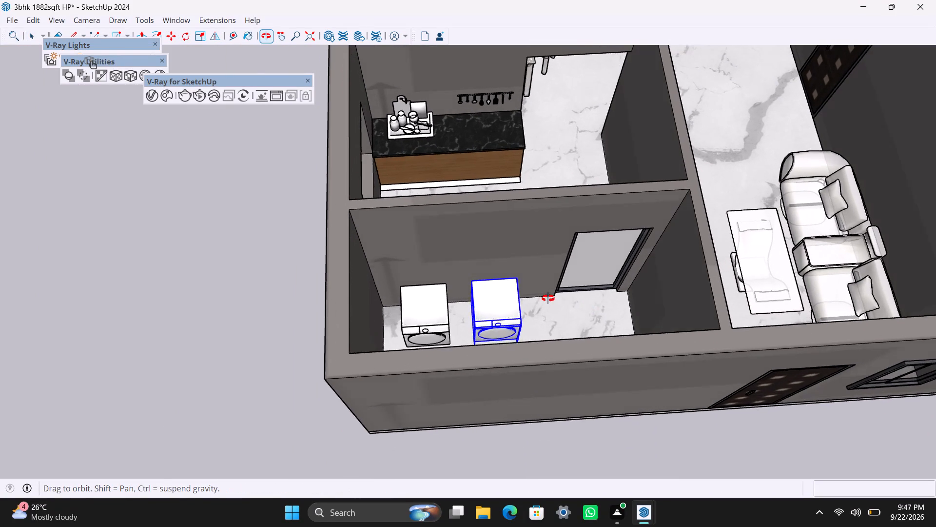
middle_click_drag(548, 298, 548, 297)
scroll(487, 284, "down", 4)
middle_click_drag(483, 285, 391, 302, "shift")
key("ctrl+s")
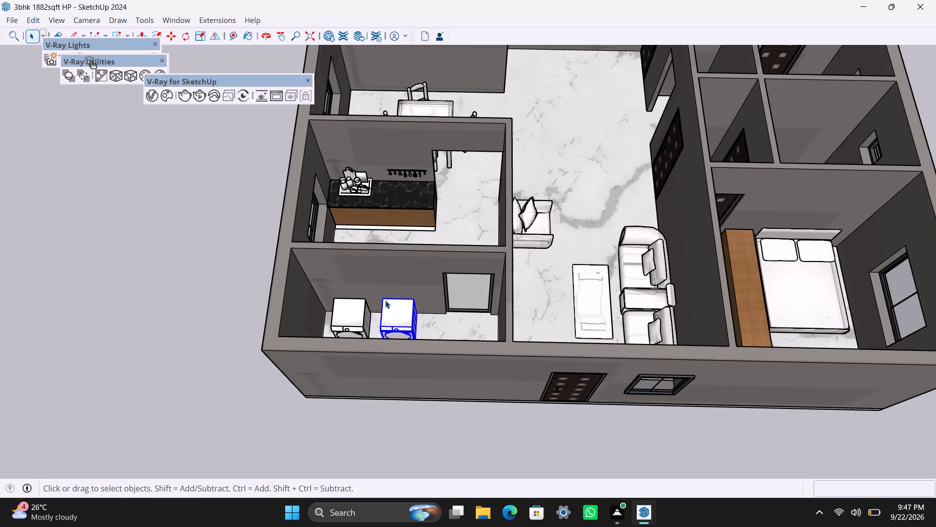
key("space")
left_click(253, 279)
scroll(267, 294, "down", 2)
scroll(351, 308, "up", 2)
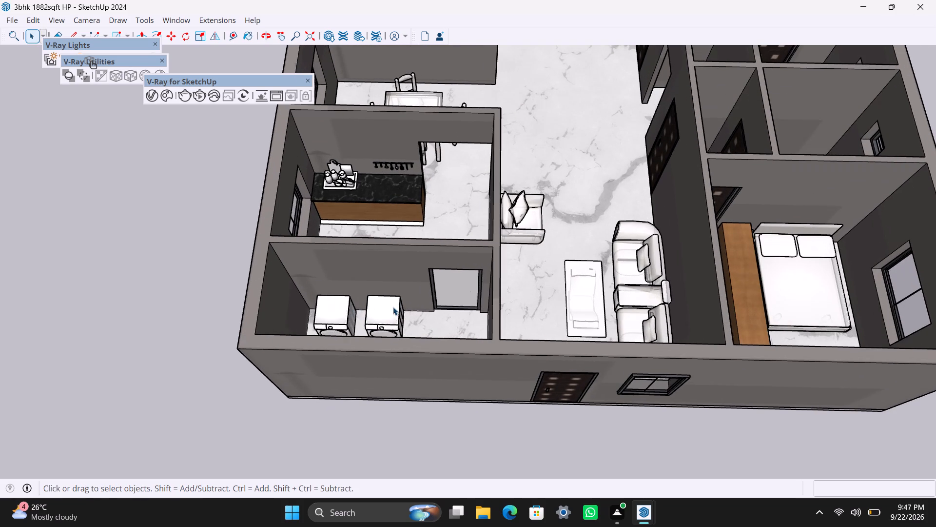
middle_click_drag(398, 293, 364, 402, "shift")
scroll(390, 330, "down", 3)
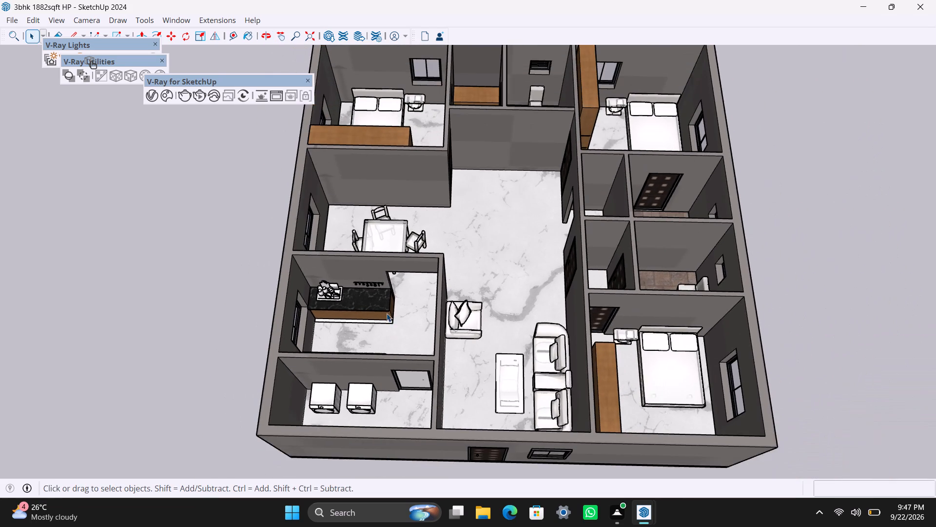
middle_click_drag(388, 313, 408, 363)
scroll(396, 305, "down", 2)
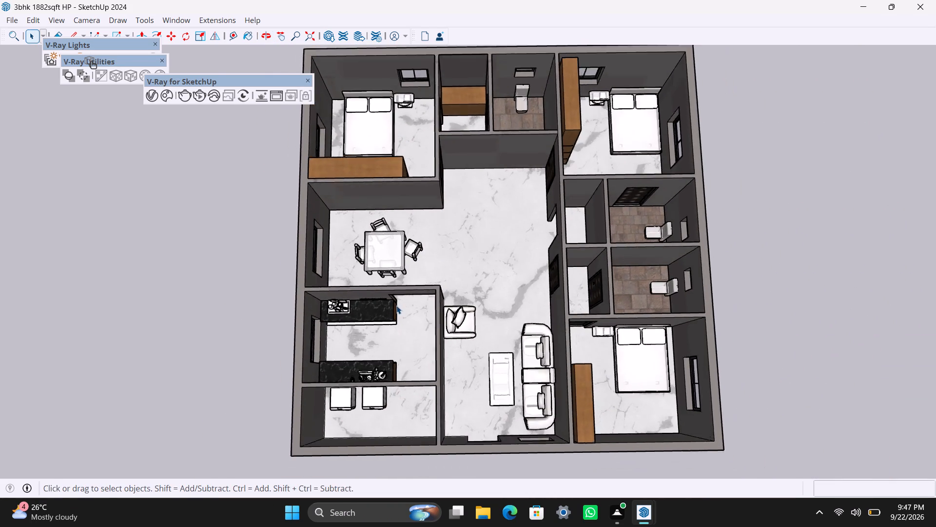
Set the camera to the standard Top view with the whole floor plan in frame.
scroll(396, 305, "down", 2)
middle_click_drag(408, 303, 409, 345)
scroll(425, 282, "up", 1)
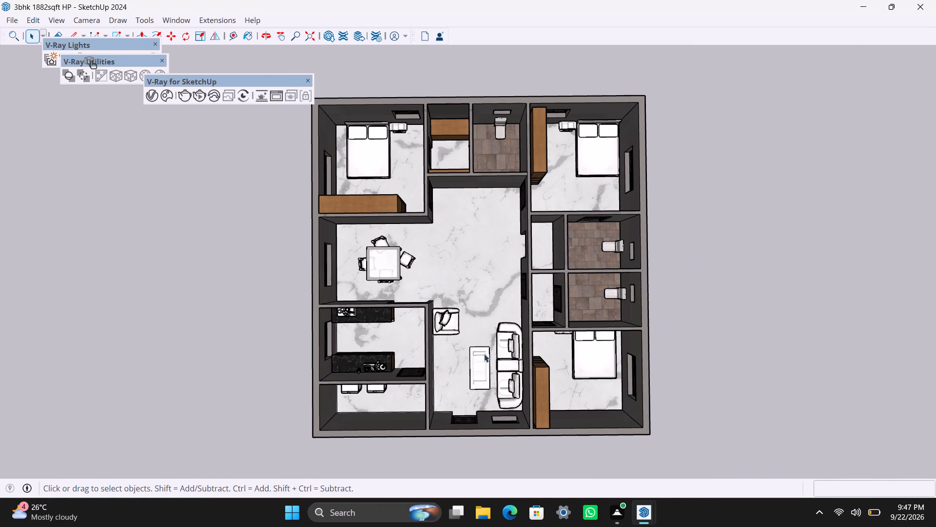
scroll(617, 358, "up", 2)
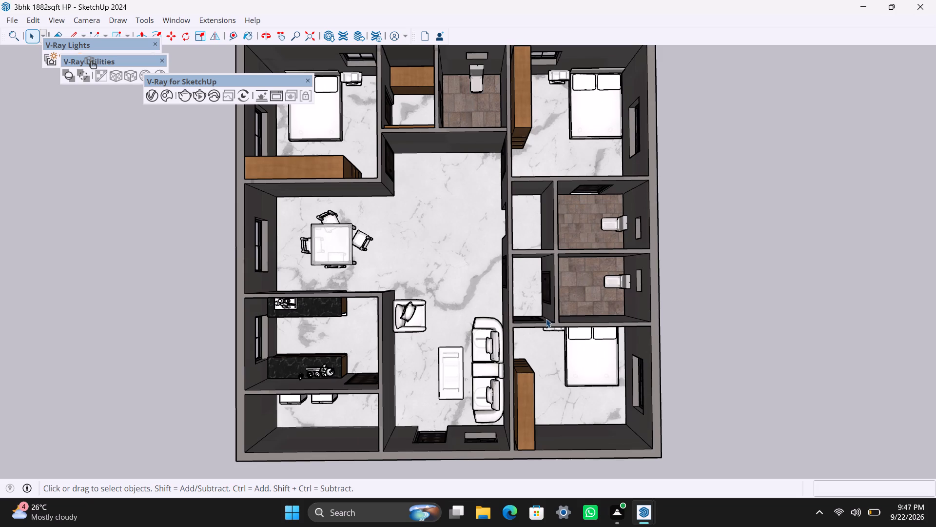
scroll(538, 320, "down", 3)
scroll(479, 321, "up", 1)
scroll(437, 316, "up", 1)
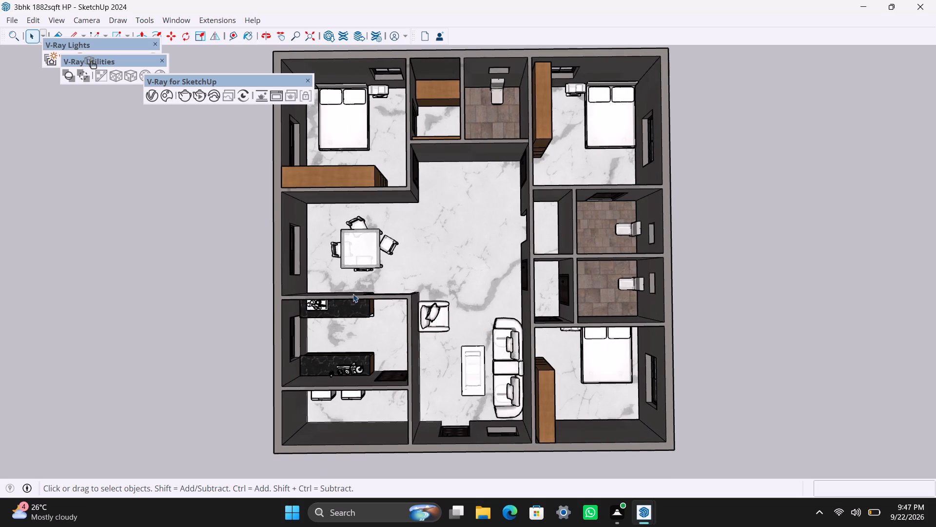
scroll(353, 294, "down", 1)
left_click(92, 24)
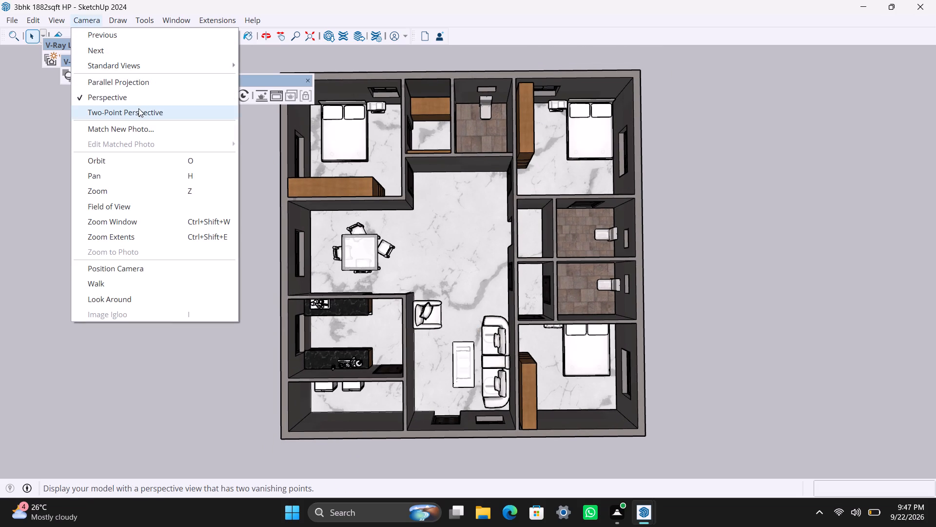
left_click(139, 61)
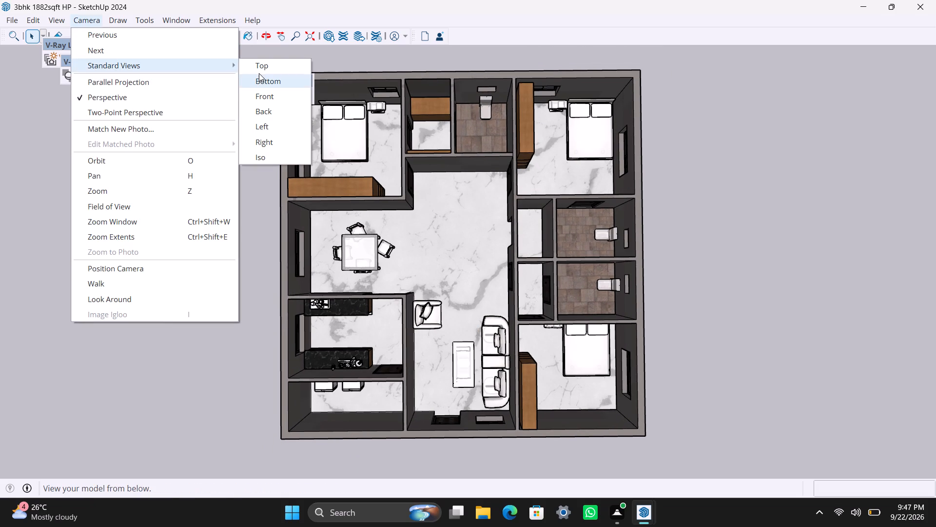
left_click(264, 68)
scroll(522, 303, "up", 1)
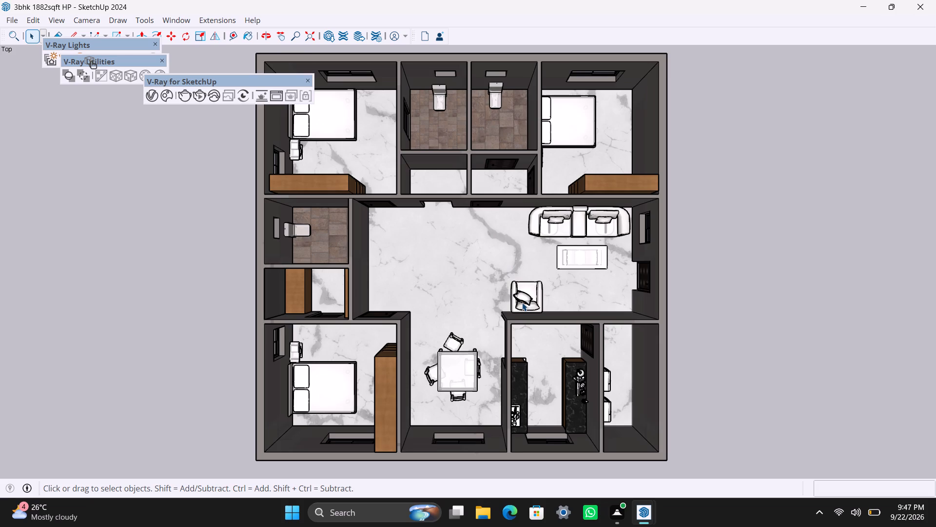
scroll(522, 303, "down", 1)
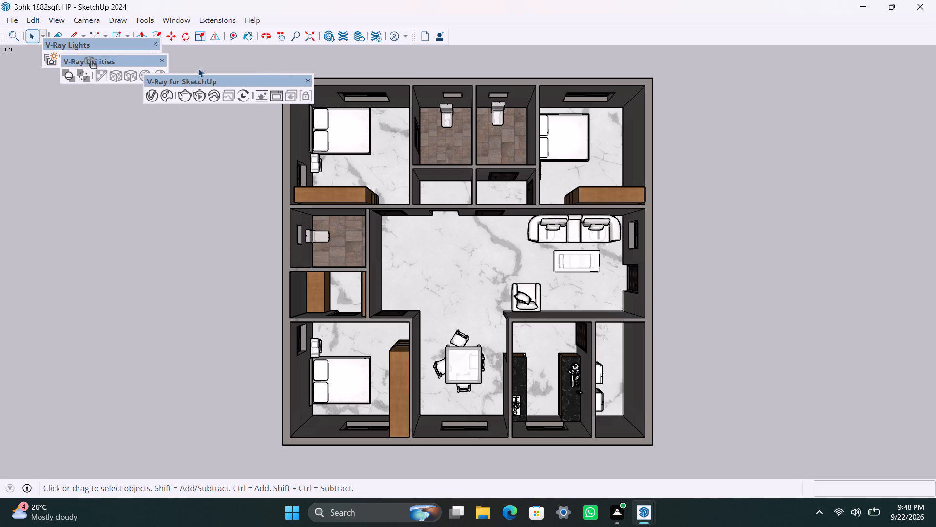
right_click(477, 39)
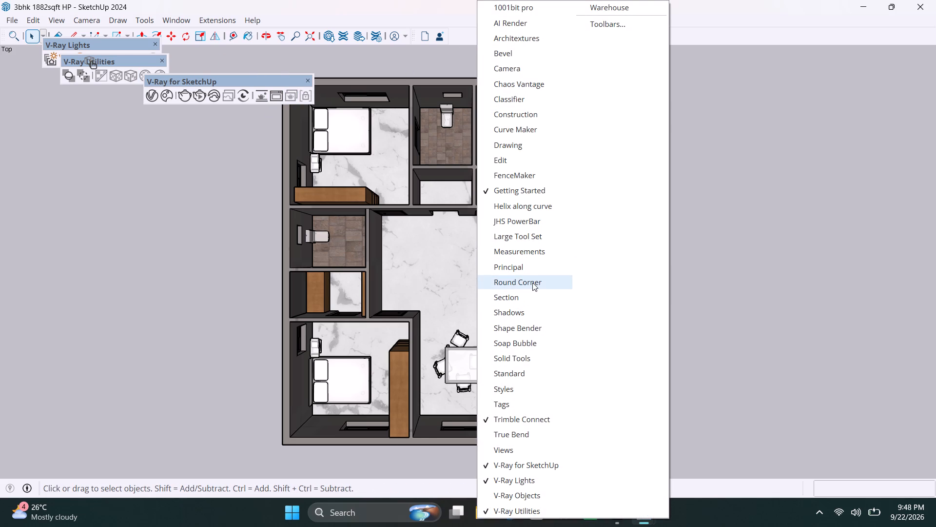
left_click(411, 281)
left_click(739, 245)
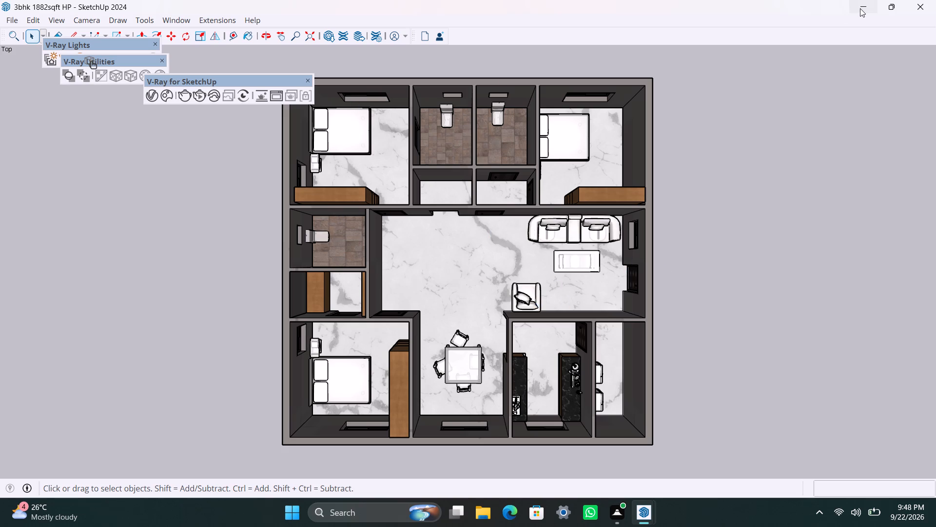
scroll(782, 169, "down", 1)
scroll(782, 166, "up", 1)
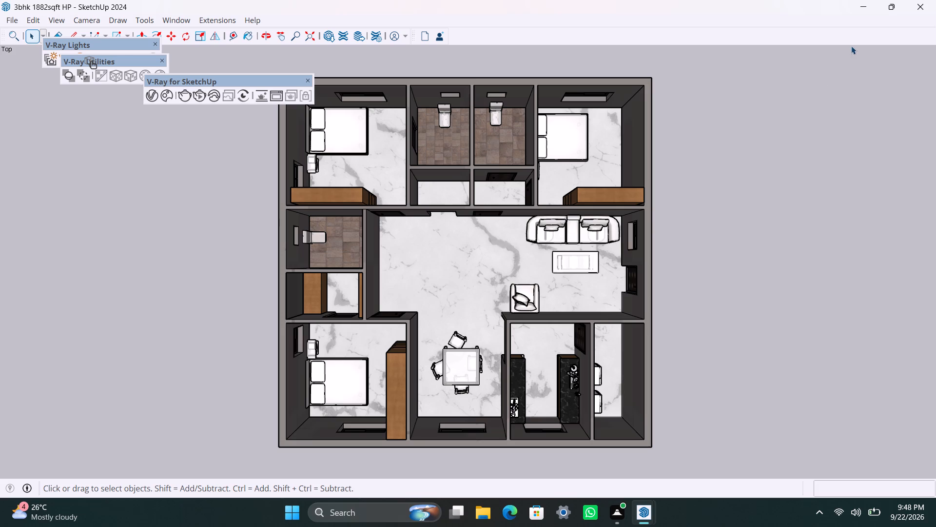
Open the Chaos Cosmos asset browser.
left_click(168, 98)
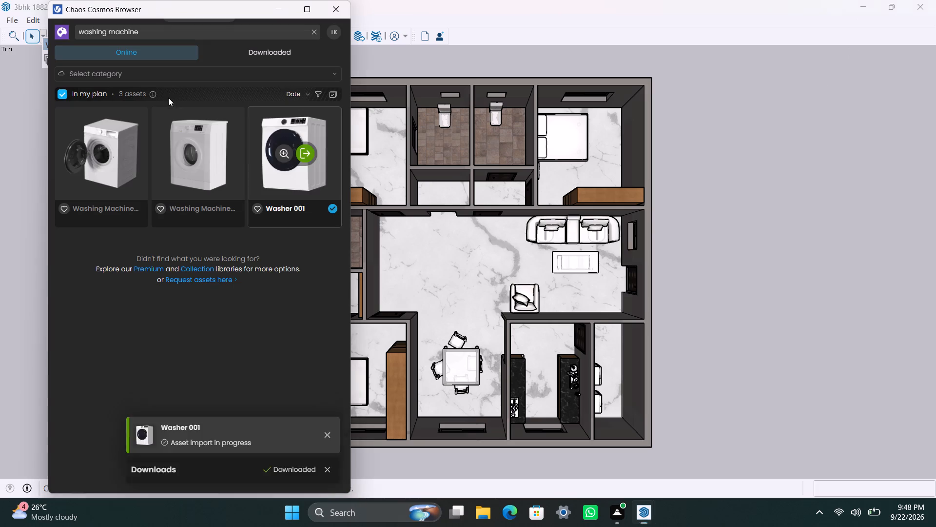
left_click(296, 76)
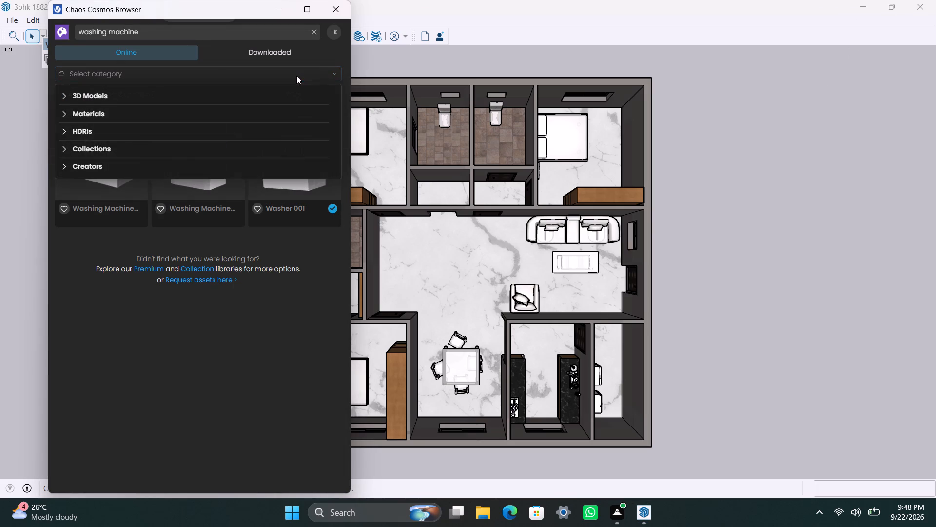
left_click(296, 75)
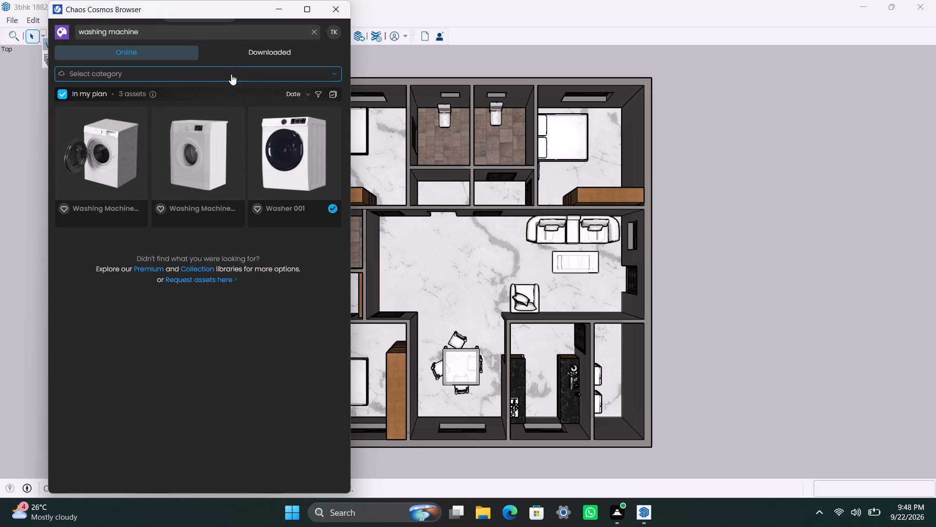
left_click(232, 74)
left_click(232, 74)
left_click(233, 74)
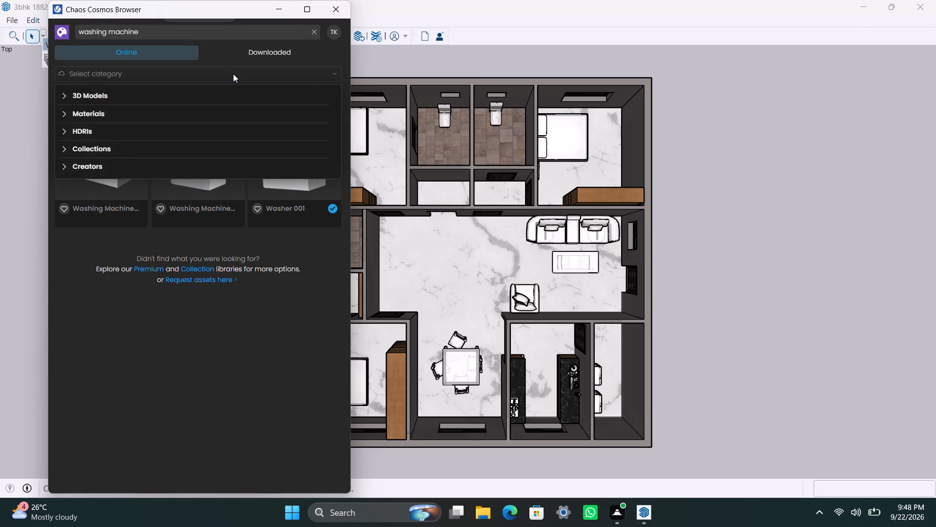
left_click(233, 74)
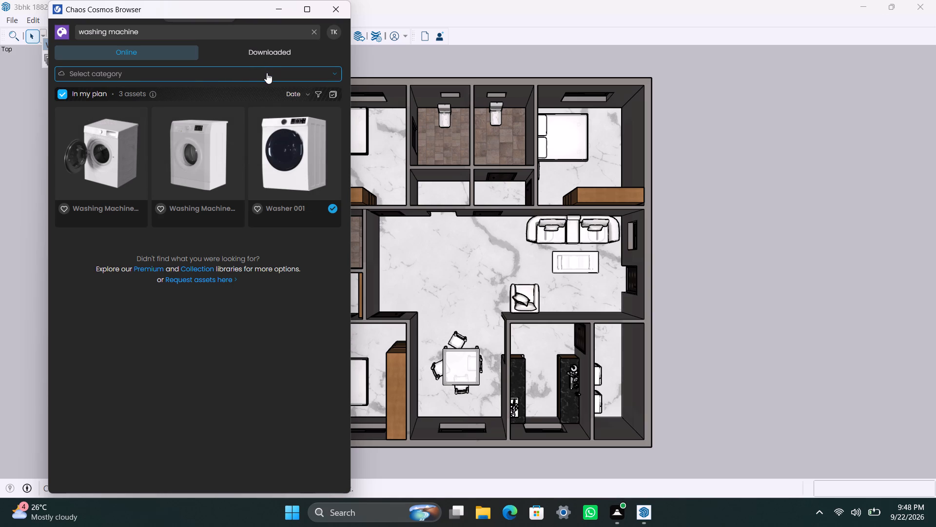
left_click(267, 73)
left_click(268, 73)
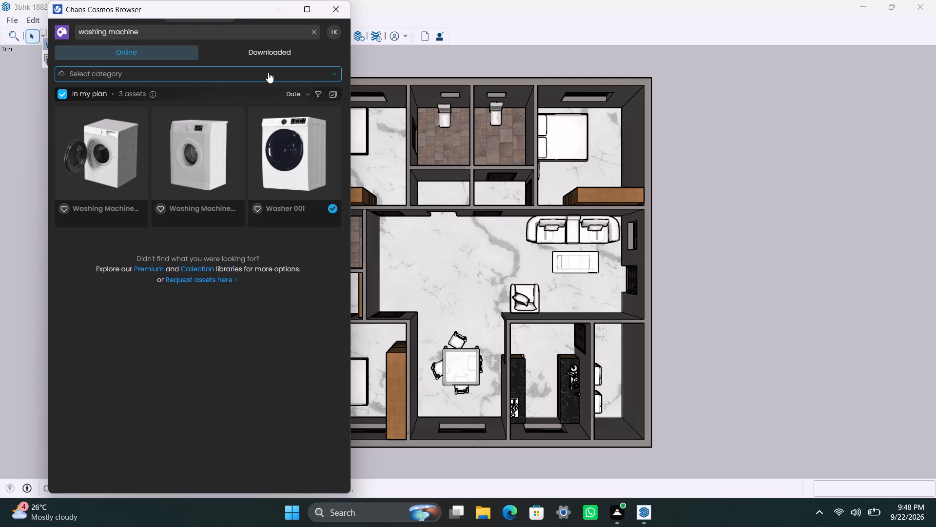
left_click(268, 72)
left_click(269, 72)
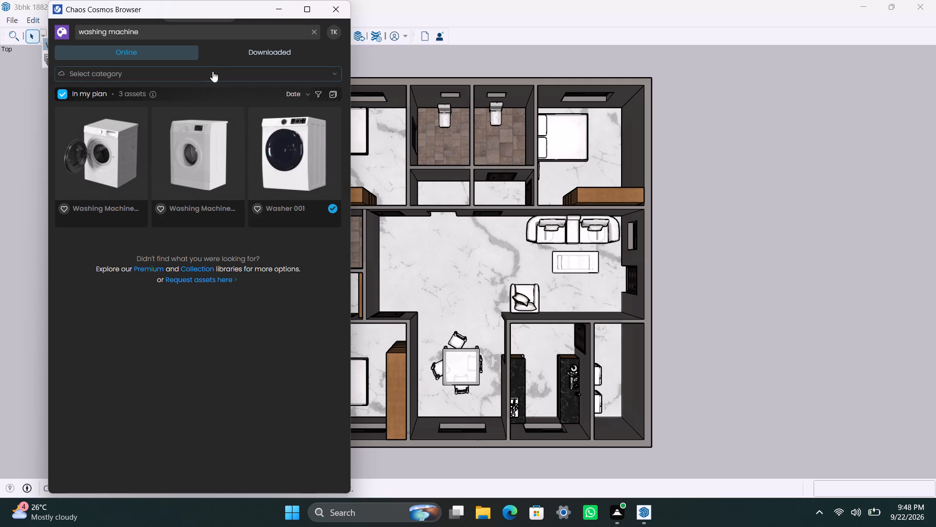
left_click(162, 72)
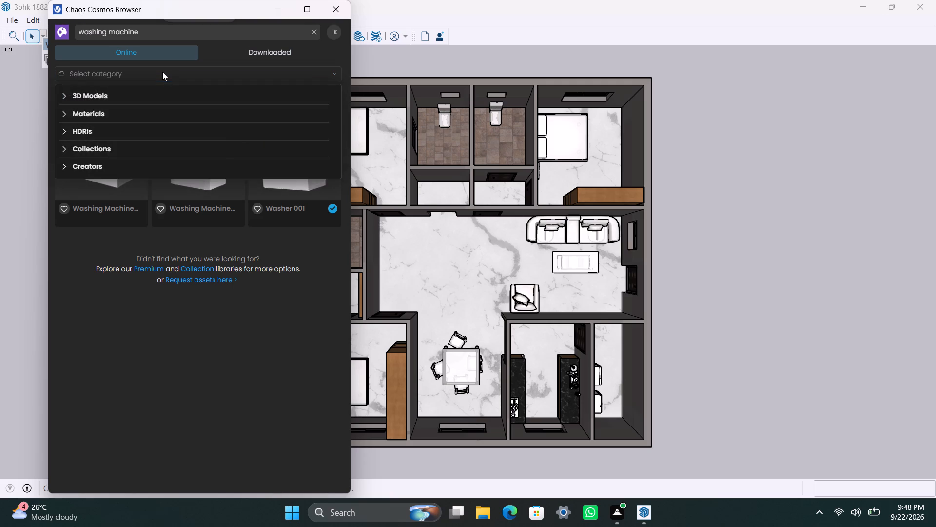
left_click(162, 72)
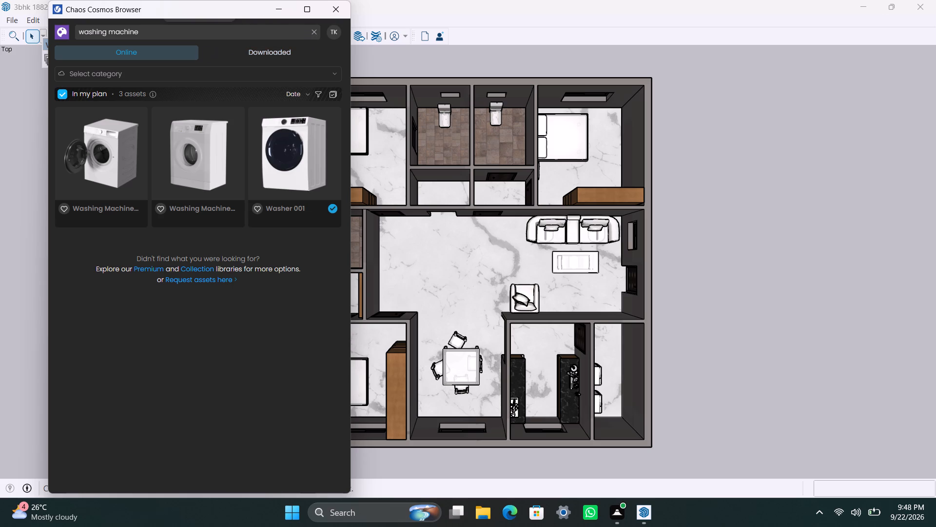
Look through the online Cosmos categories Creators, Collections, HDRIs and Materials for further assets.
left_click(192, 79)
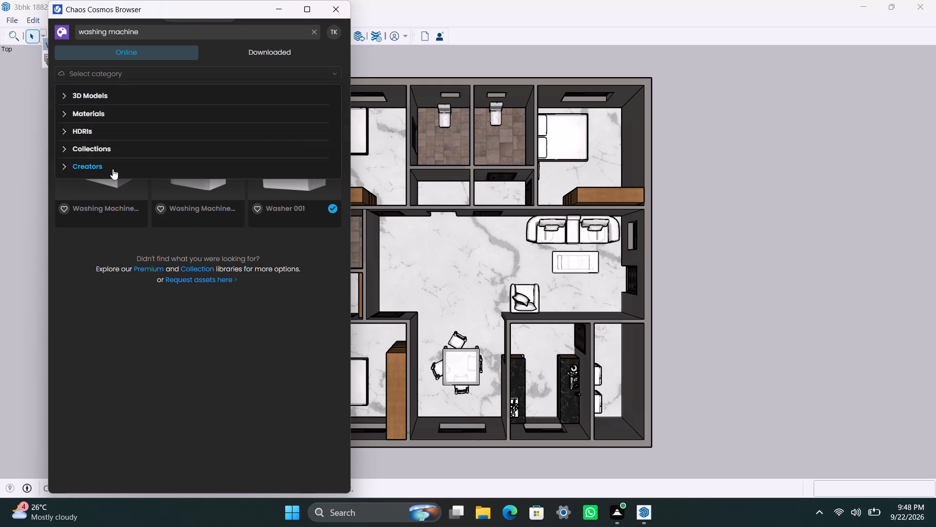
left_click(113, 169)
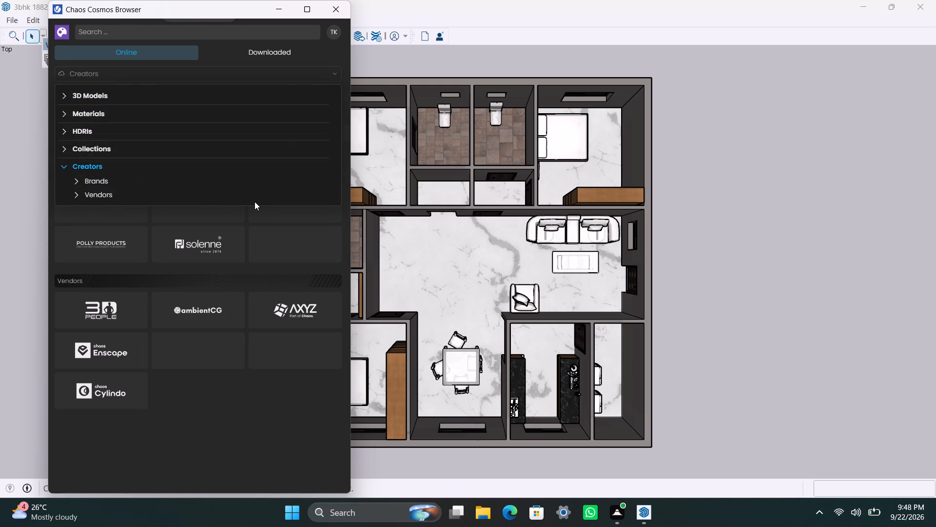
scroll(193, 295, "up", 2)
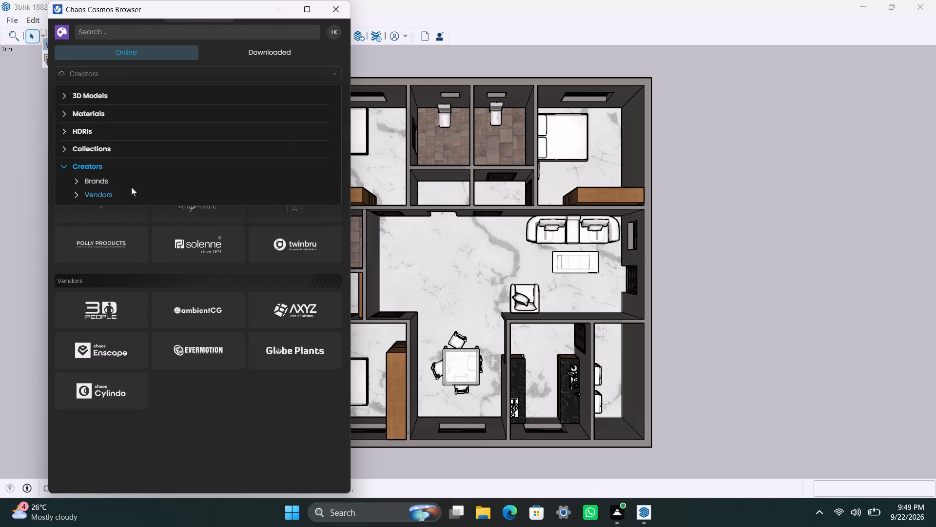
left_click(99, 145)
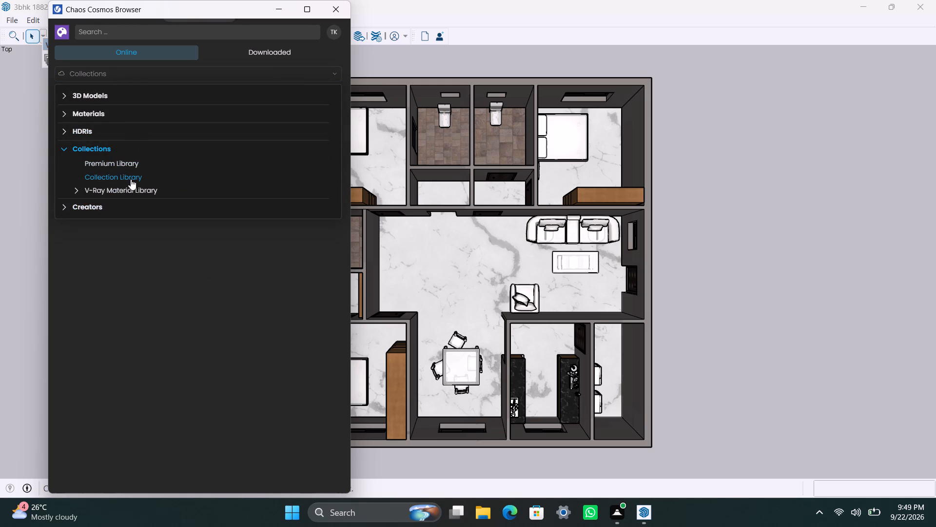
left_click(102, 132)
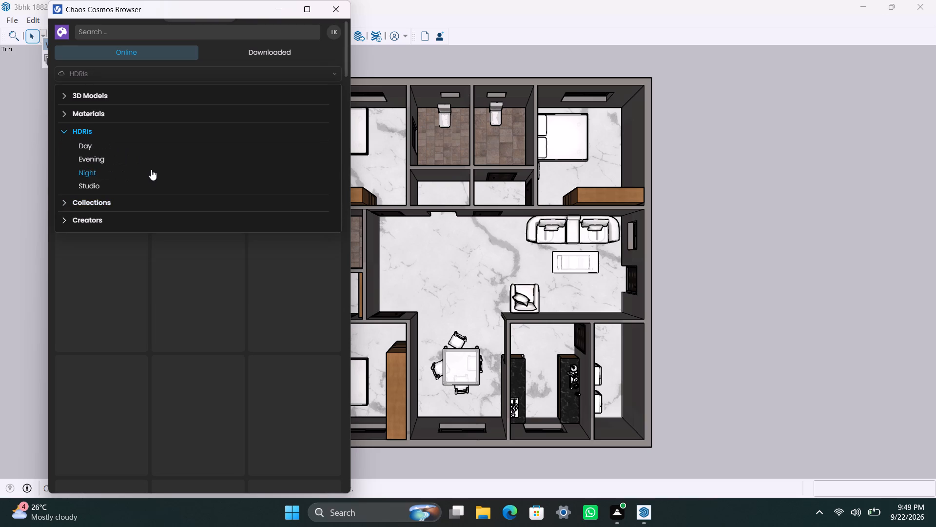
scroll(185, 303, "down", 3)
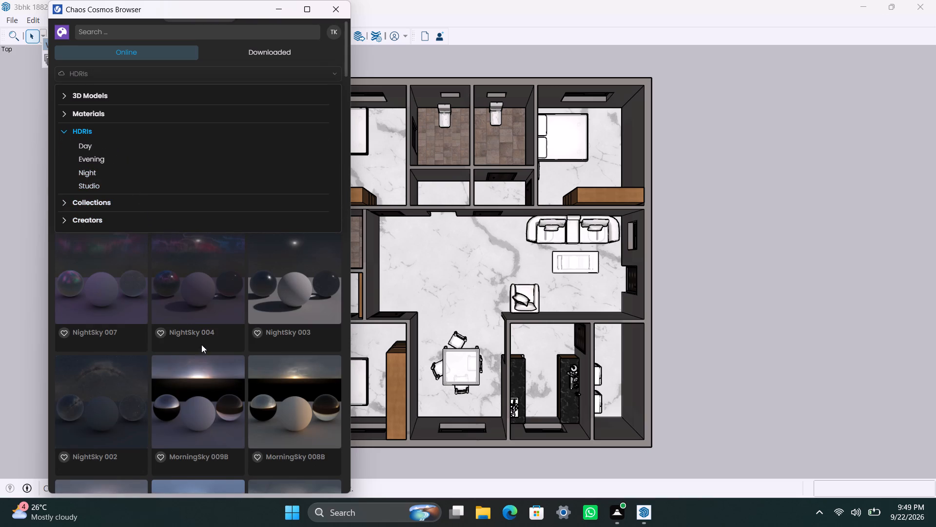
scroll(203, 348, "up", 6)
scroll(157, 215, "up", 2)
left_click(109, 115)
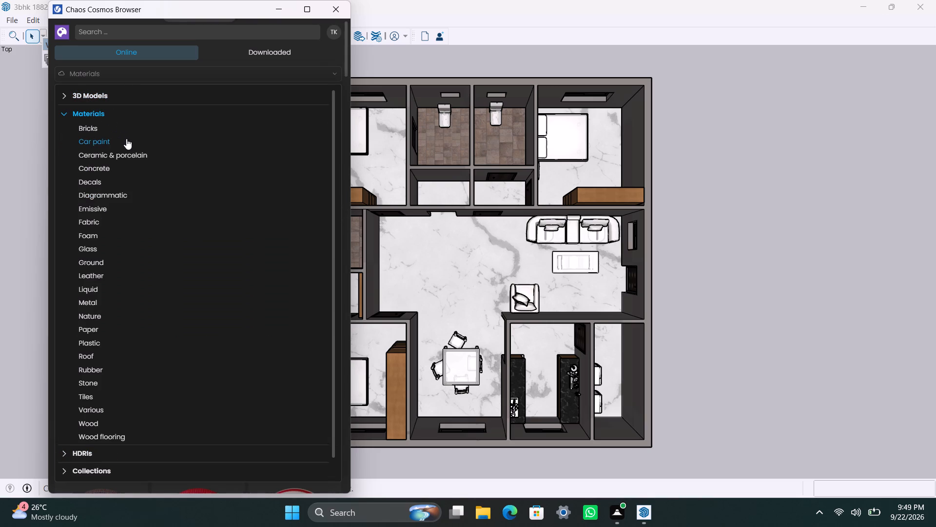
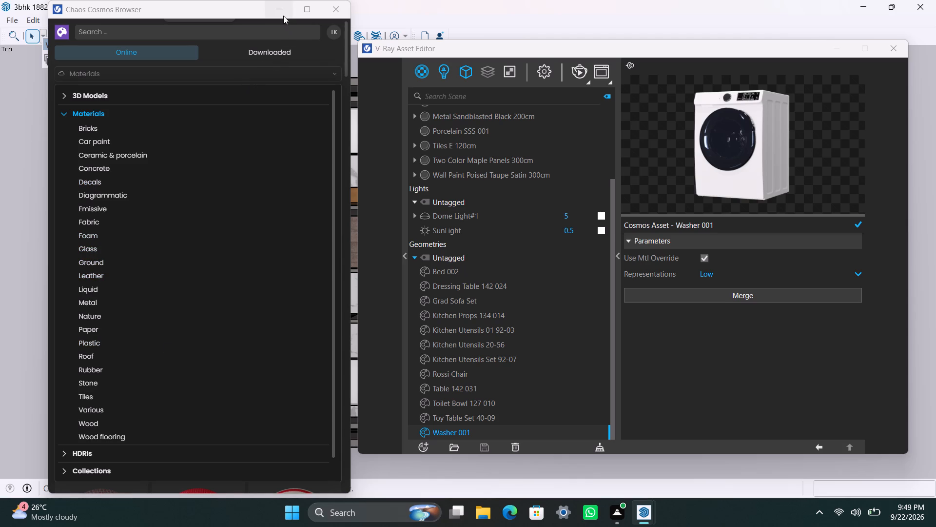
Look through the online Cosmos Bricks and Decals material categories for usable materials.
left_click(95, 132)
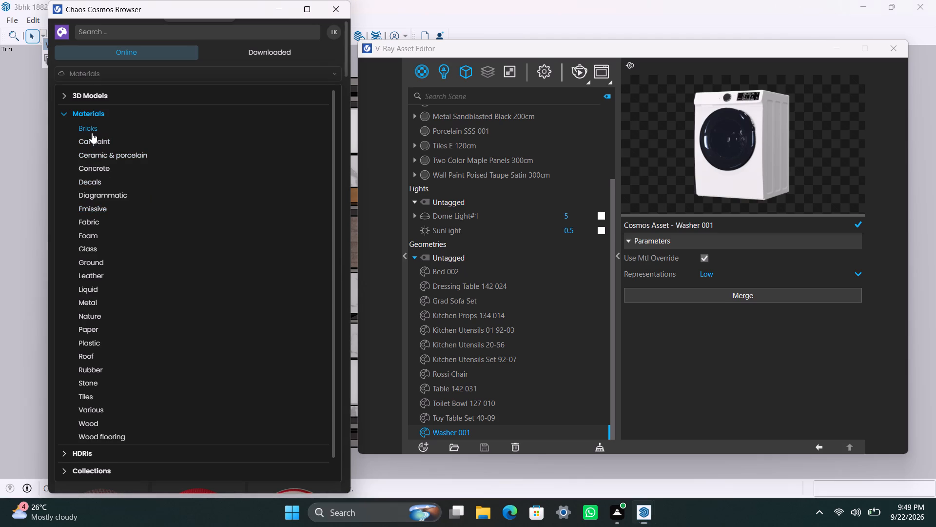
scroll(234, 280, "down", 3)
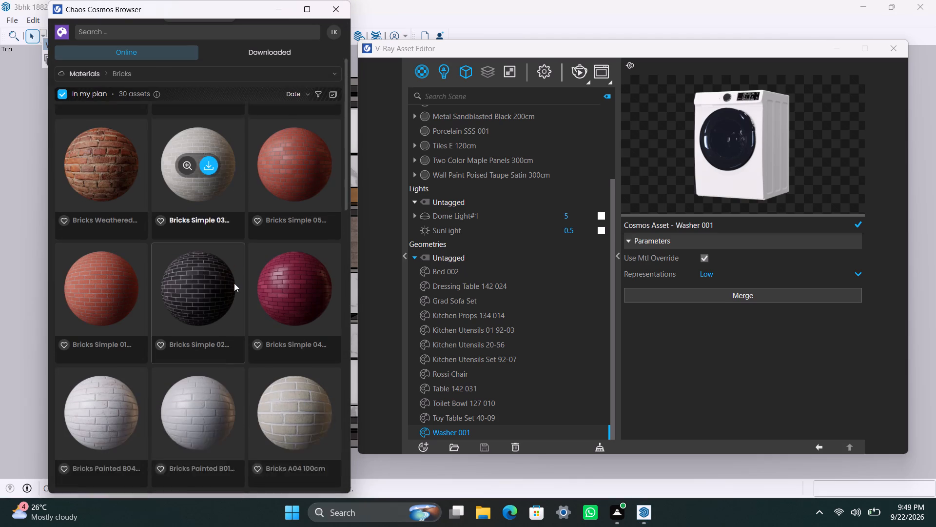
scroll(221, 303, "up", 7)
scroll(204, 191, "up", 2)
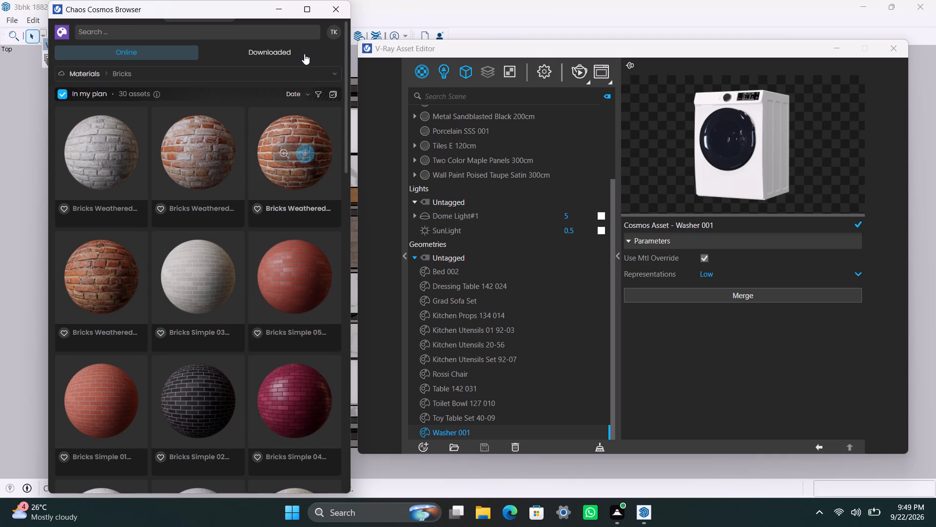
left_click(298, 72)
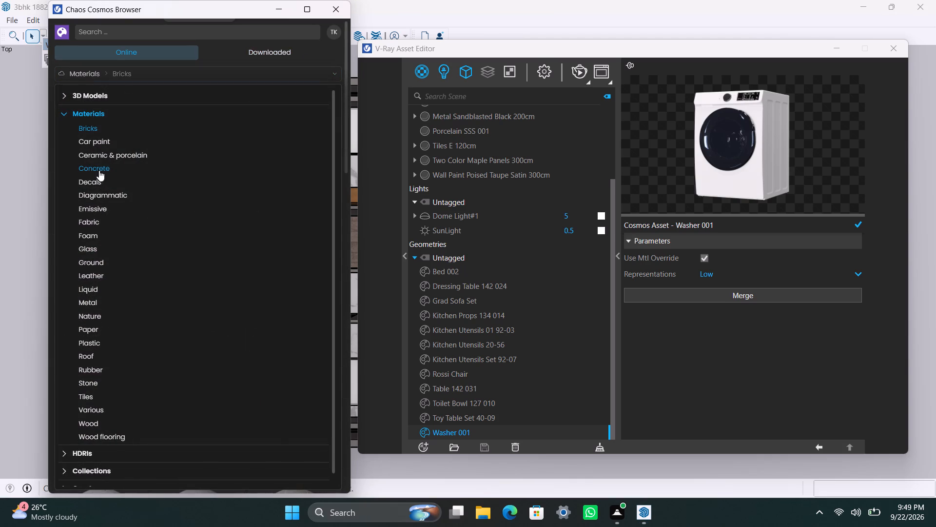
left_click(101, 183)
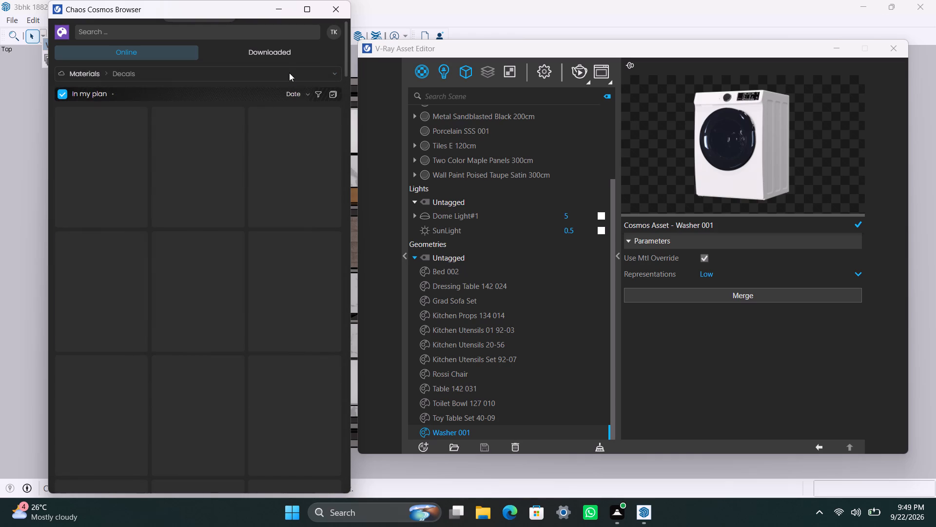
left_click(289, 72)
left_click(289, 73)
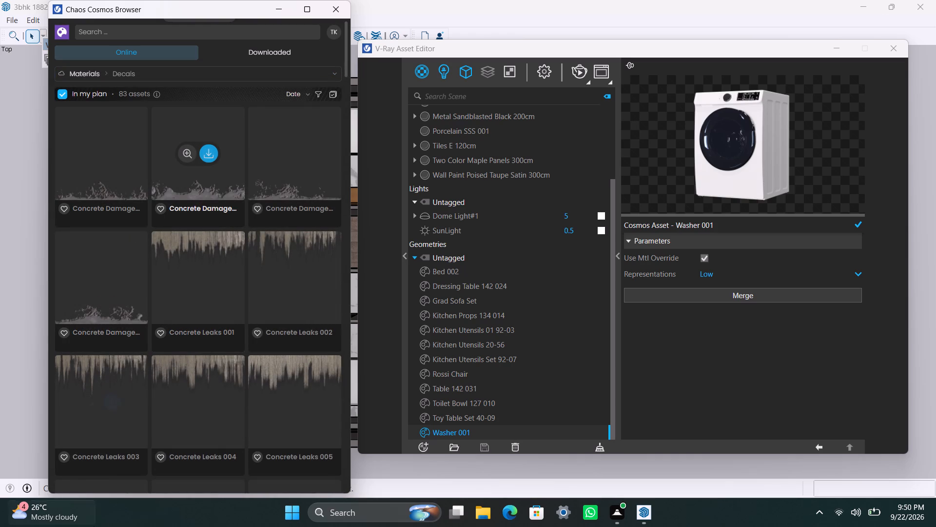
scroll(235, 363, "up", 3)
scroll(249, 321, "down", 4)
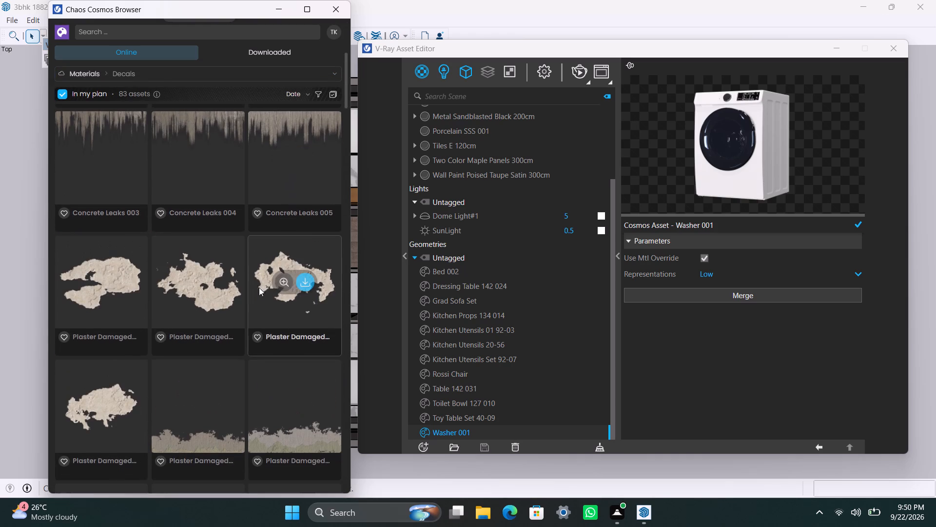
scroll(260, 286, "down", 8)
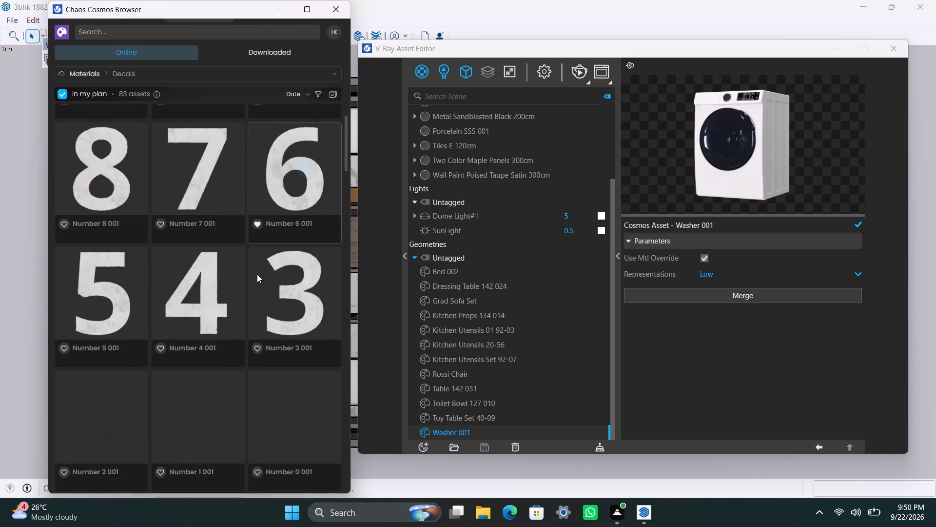
scroll(257, 274, "down", 8)
scroll(230, 369, "down", 4)
scroll(232, 365, "up", 4)
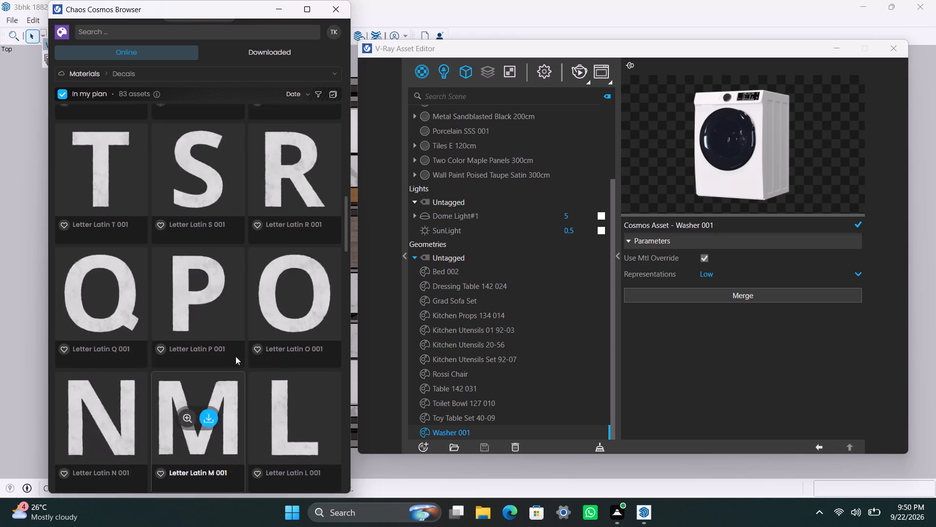
scroll(235, 356, "up", 20)
scroll(235, 356, "up", 6)
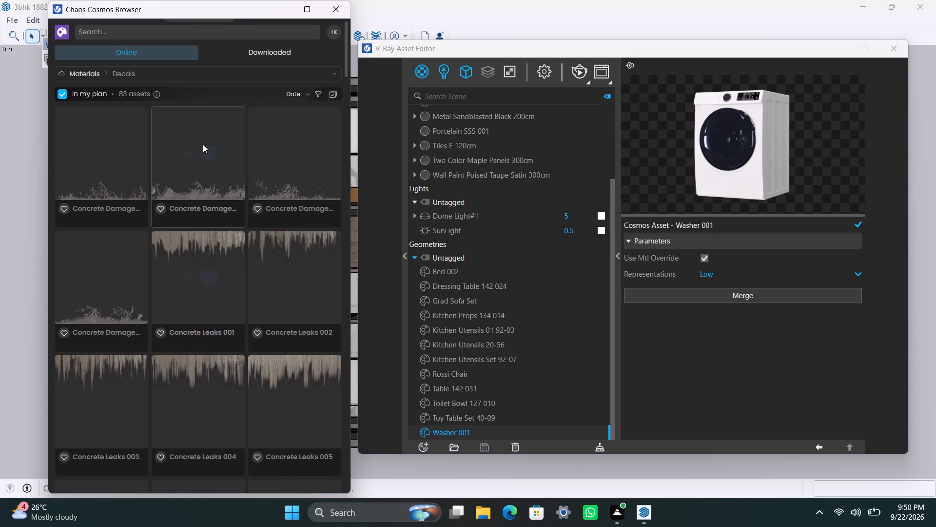
Examine the Foam and Fabric material categories in the online Cosmos library, browsing the striped fabrics.
left_click(176, 78)
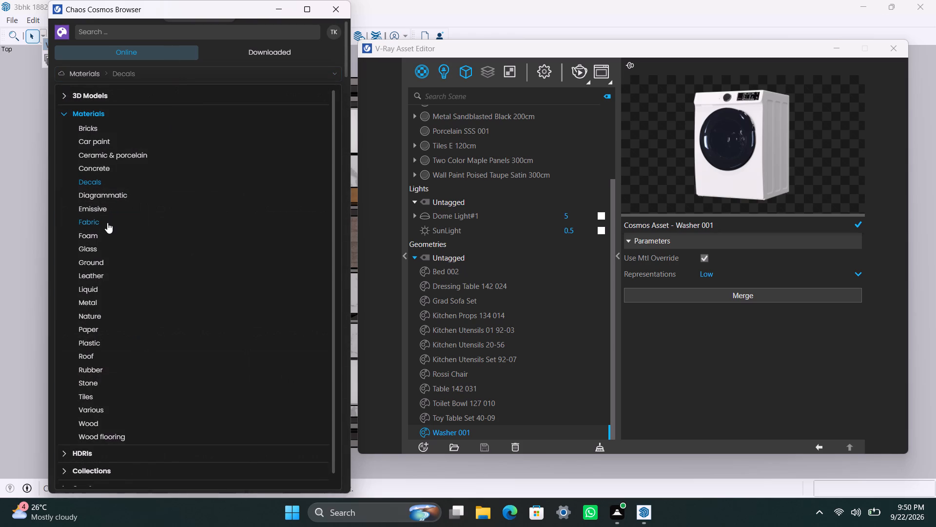
left_click(101, 234)
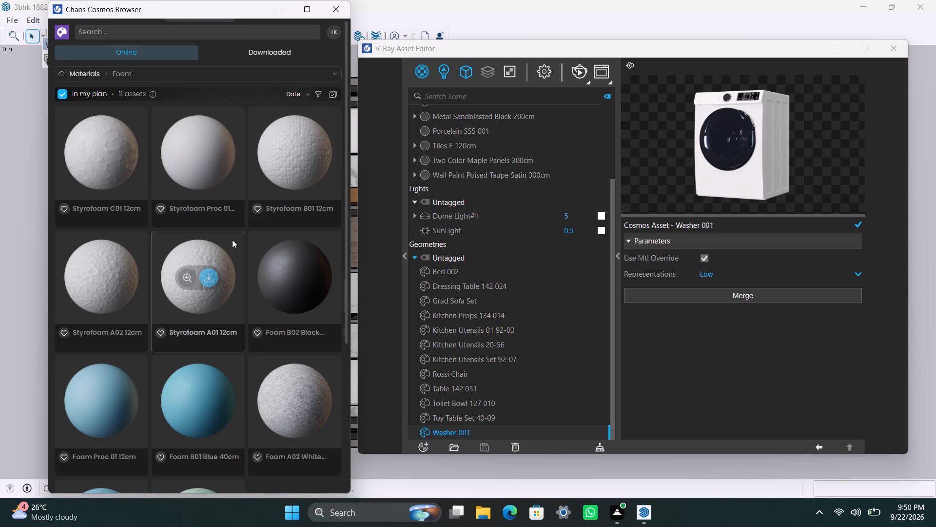
left_click(313, 74)
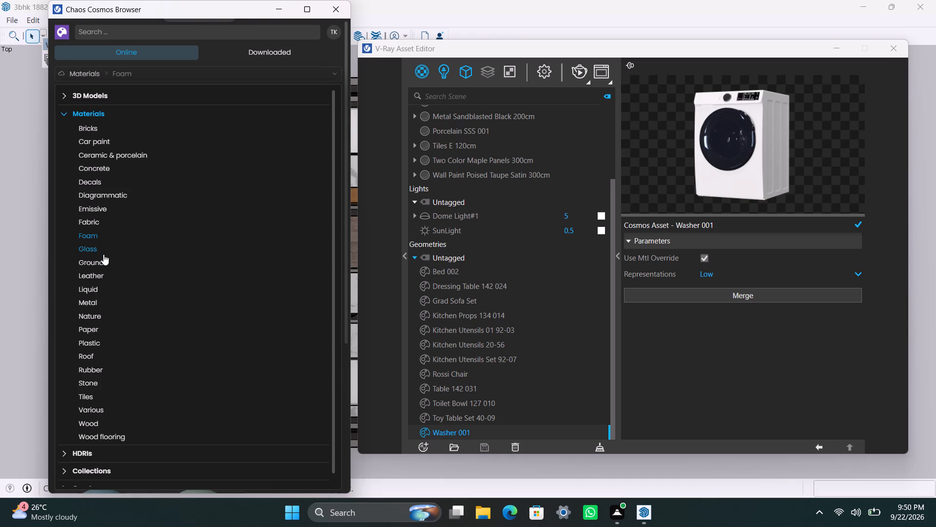
left_click(105, 222)
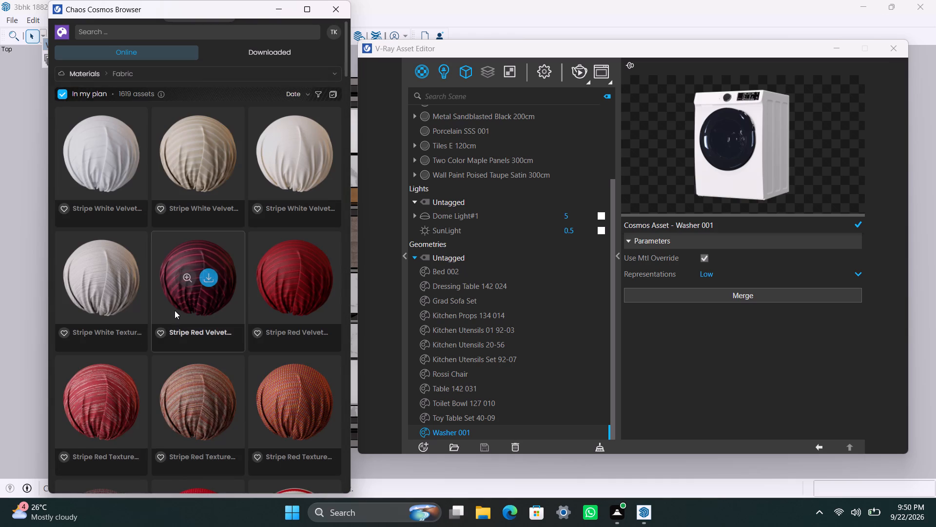
scroll(189, 326, "down", 5)
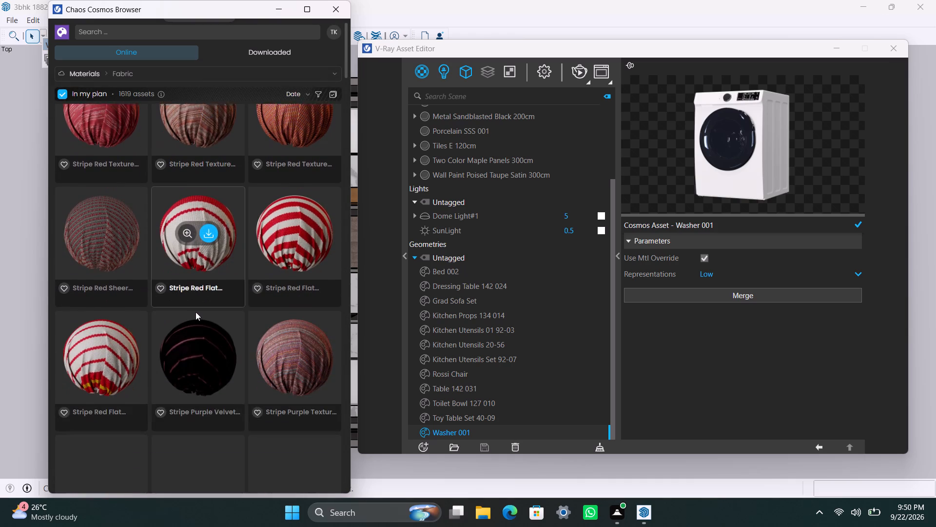
scroll(195, 312, "down", 2)
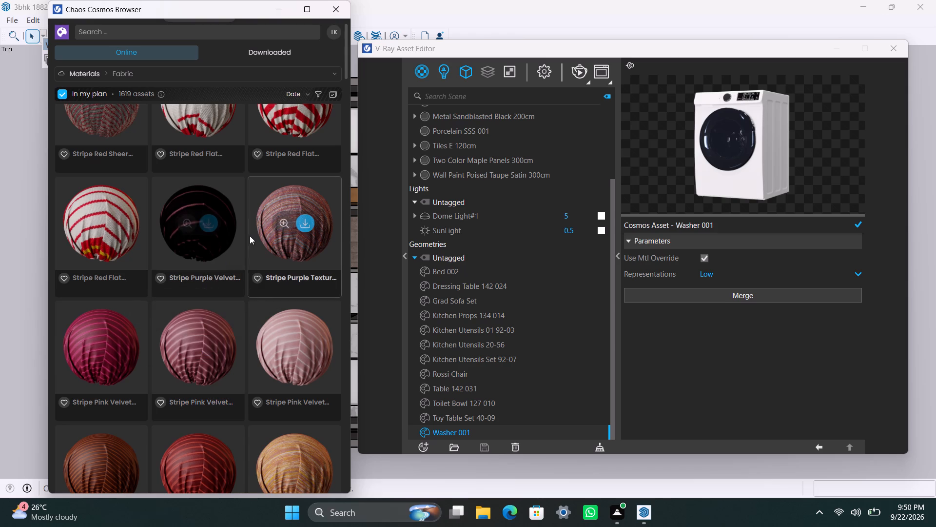
scroll(250, 235, "down", 2)
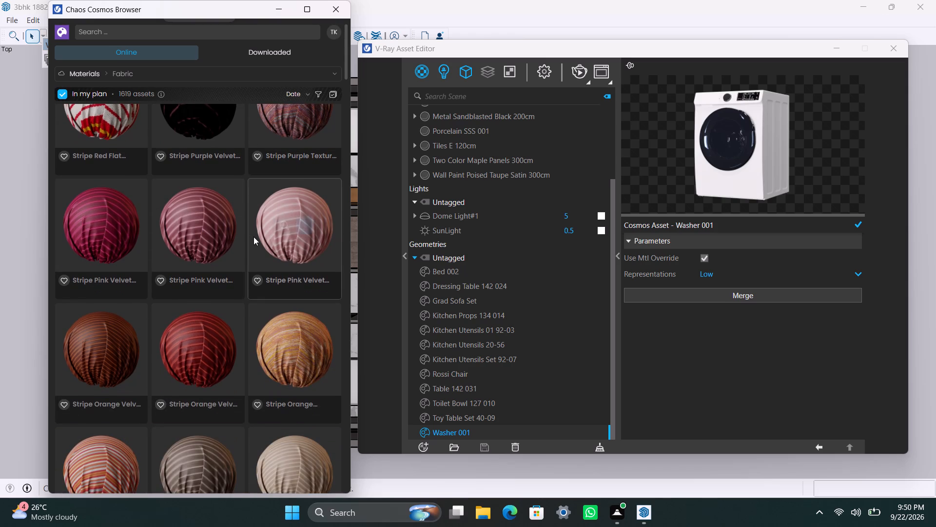
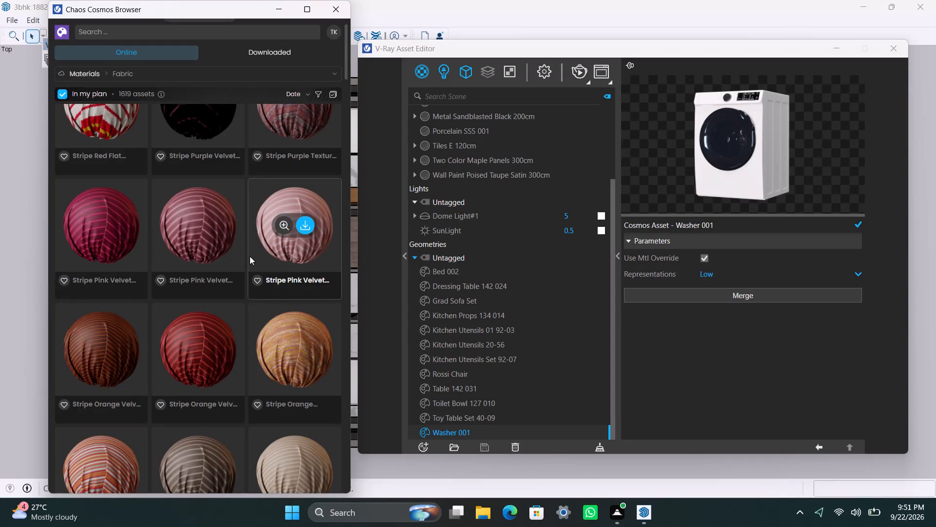
Browse the remaining striped fabrics in the online Cosmos Fabric category, and check the Foam and Glass material categories.
scroll(227, 339, "down", 1)
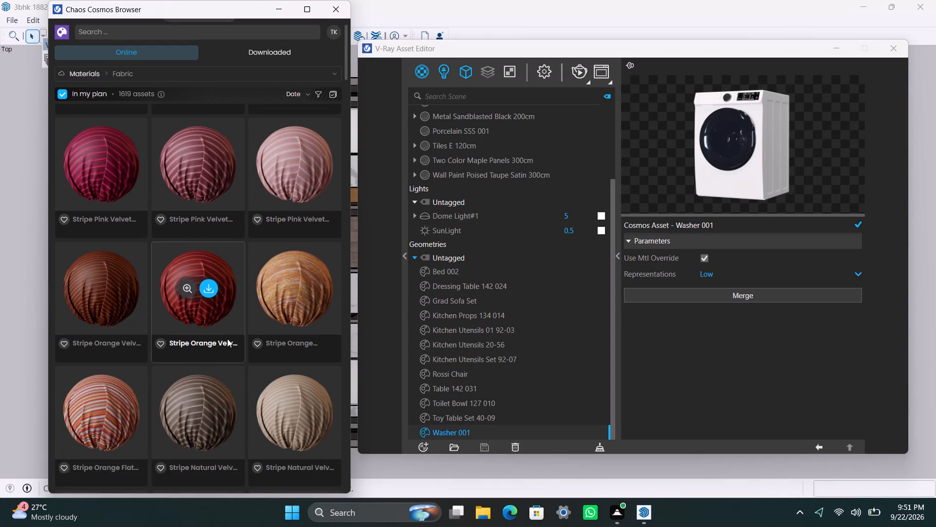
scroll(227, 339, "up", 1)
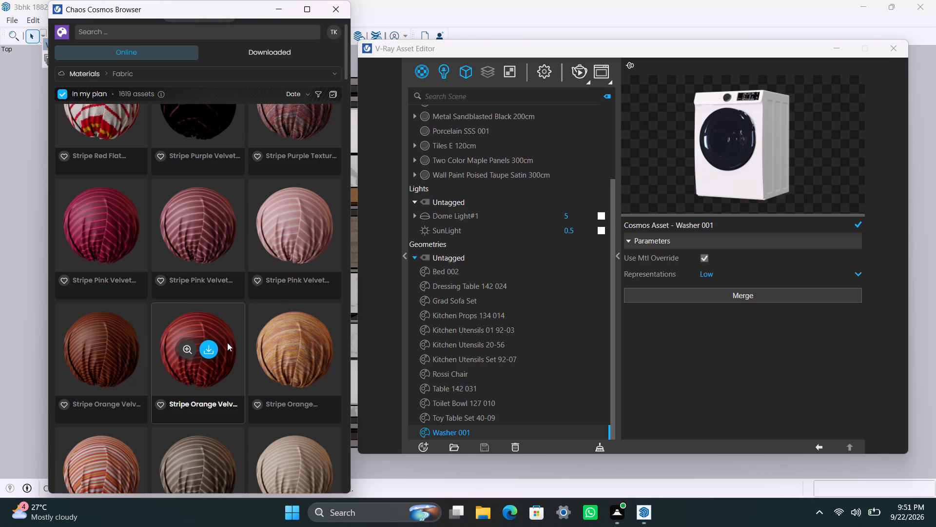
scroll(262, 303, "down", 6)
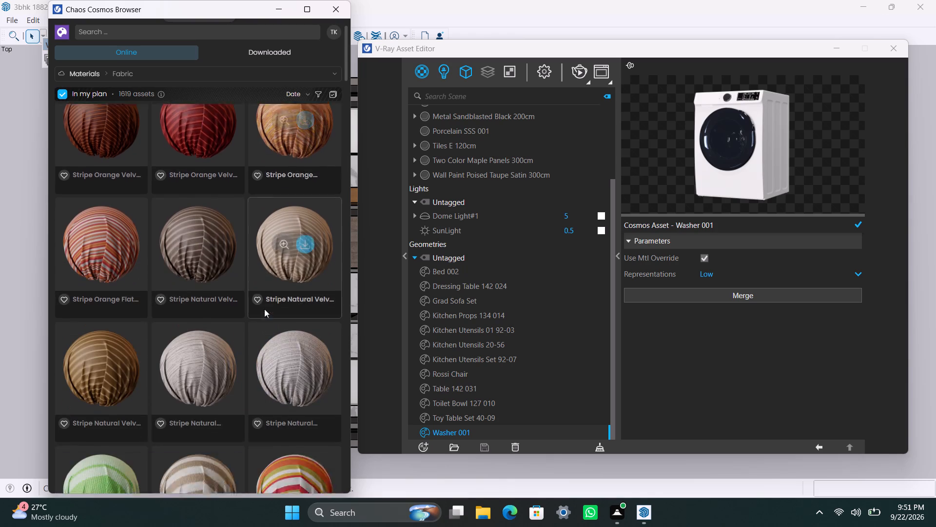
scroll(264, 309, "down", 6)
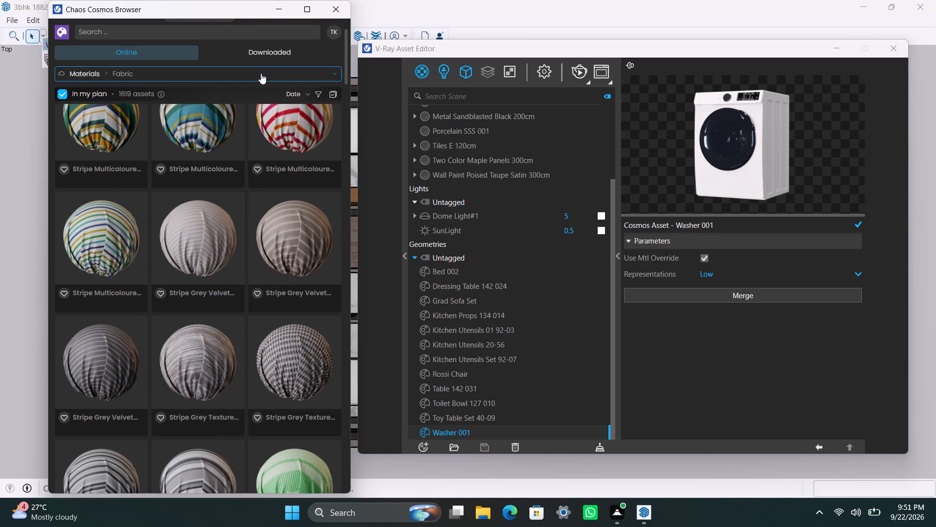
left_click(261, 73)
left_click(96, 241)
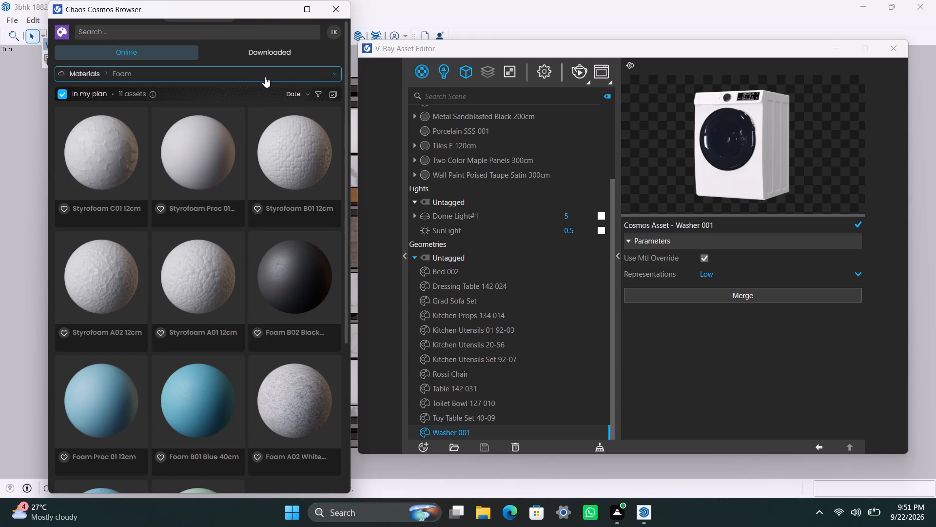
left_click(265, 76)
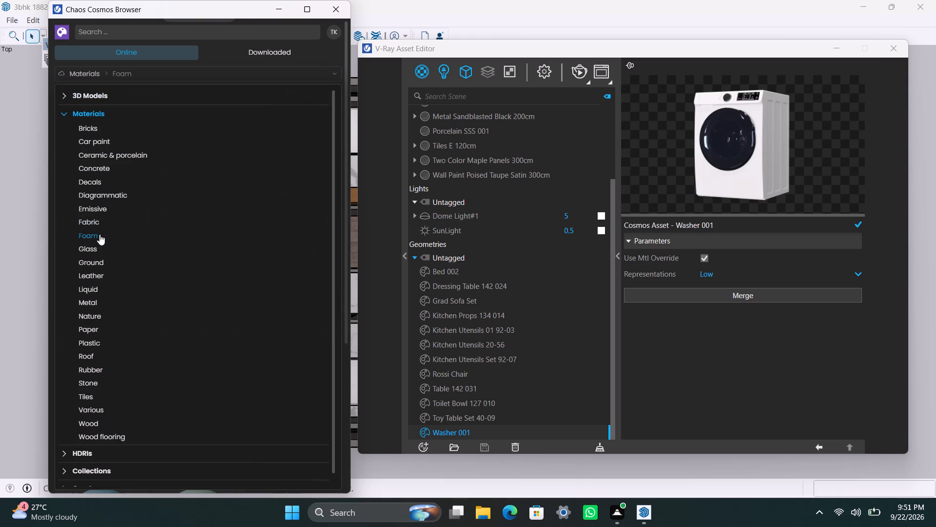
left_click(95, 250)
Examine the leather materials in the online Cosmos Leather category through to the end of the list.
left_click(276, 76)
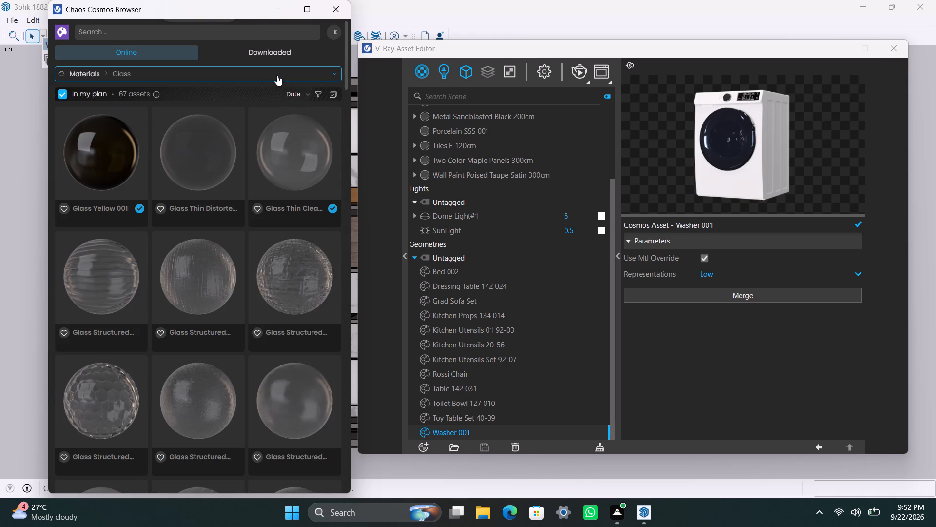
left_click(97, 281)
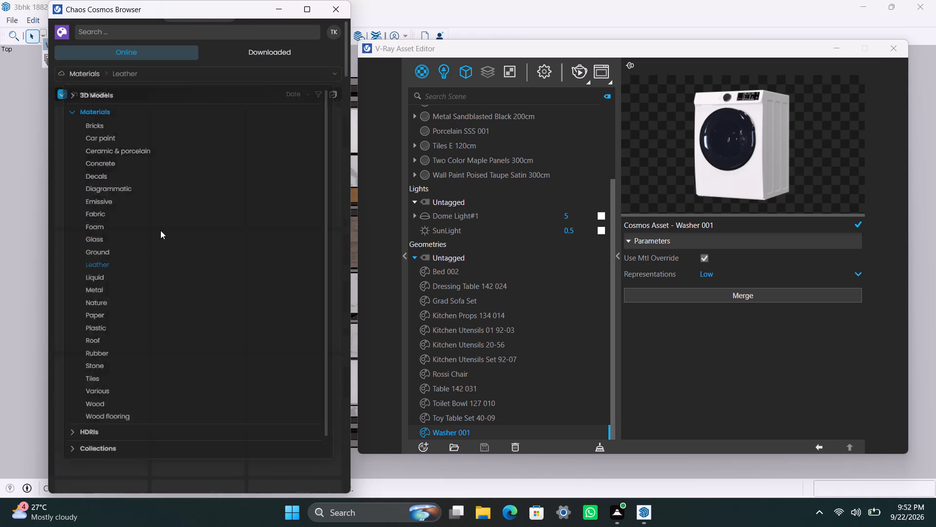
scroll(221, 323, "down", 3)
scroll(236, 370, "up", 2)
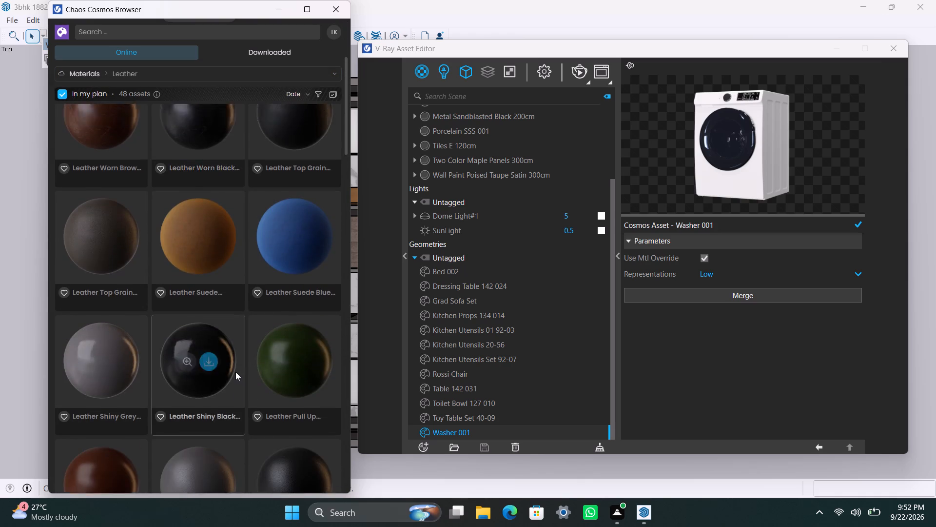
scroll(237, 354, "up", 9)
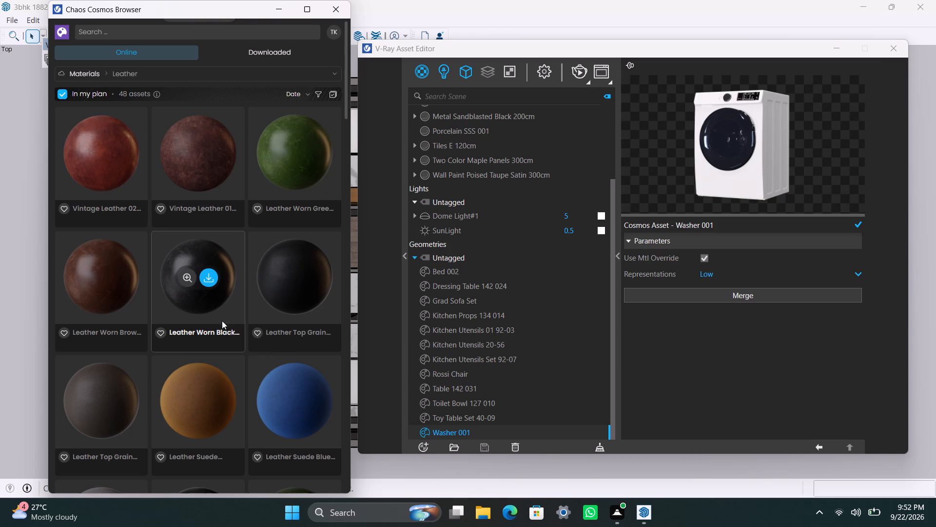
scroll(225, 327, "down", 5)
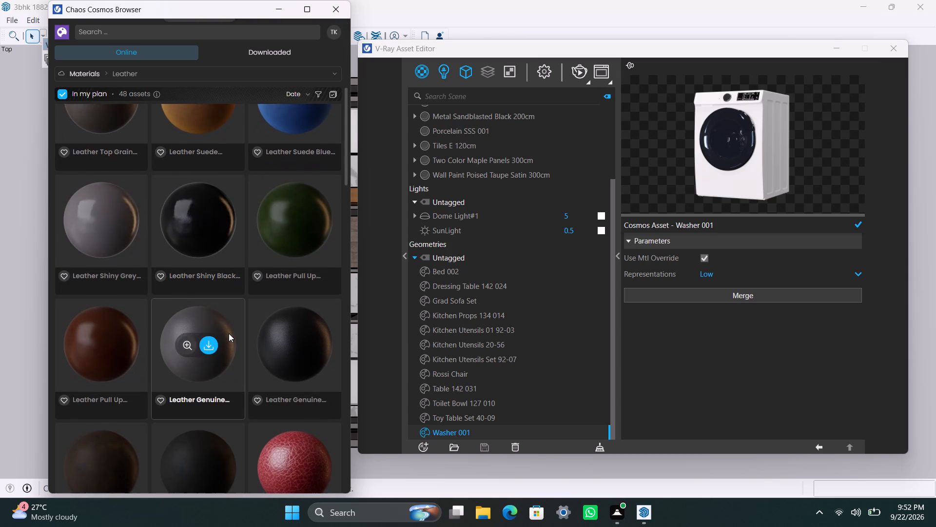
scroll(229, 333, "down", 3)
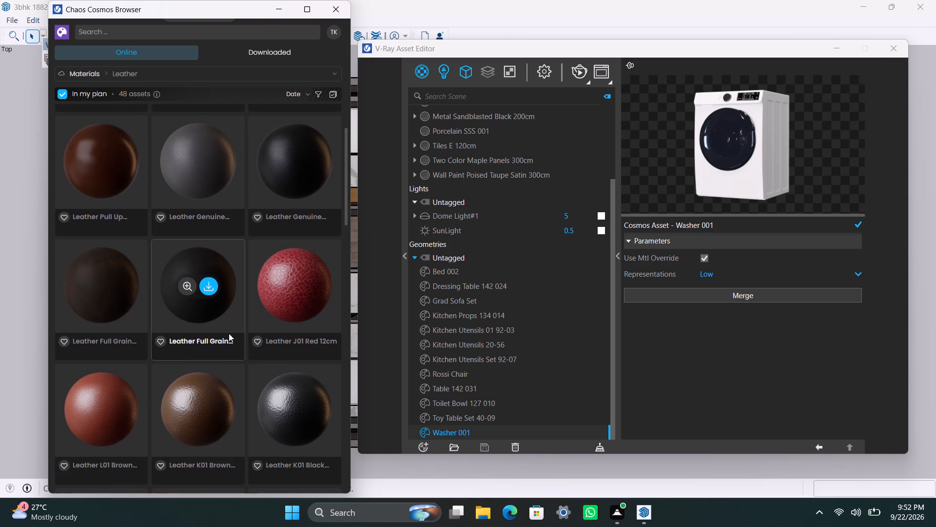
scroll(229, 333, "up", 3)
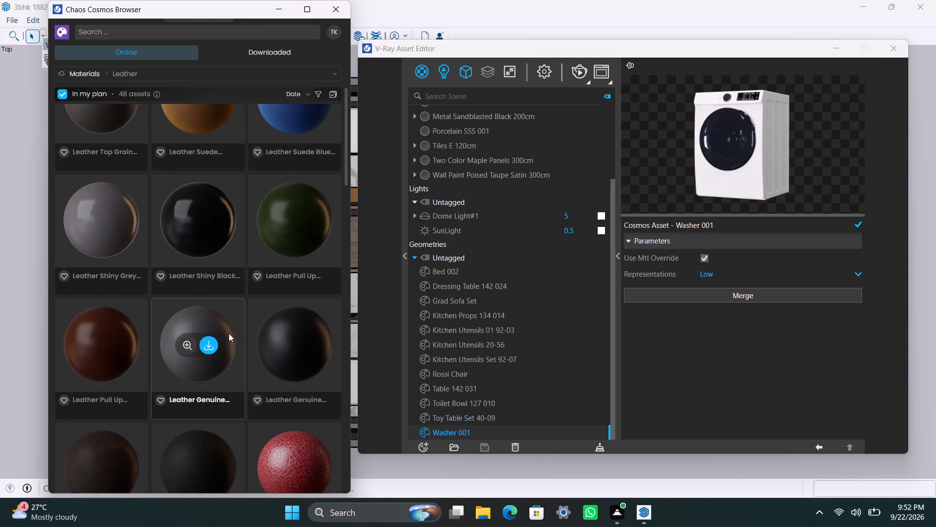
scroll(229, 333, "up", 1)
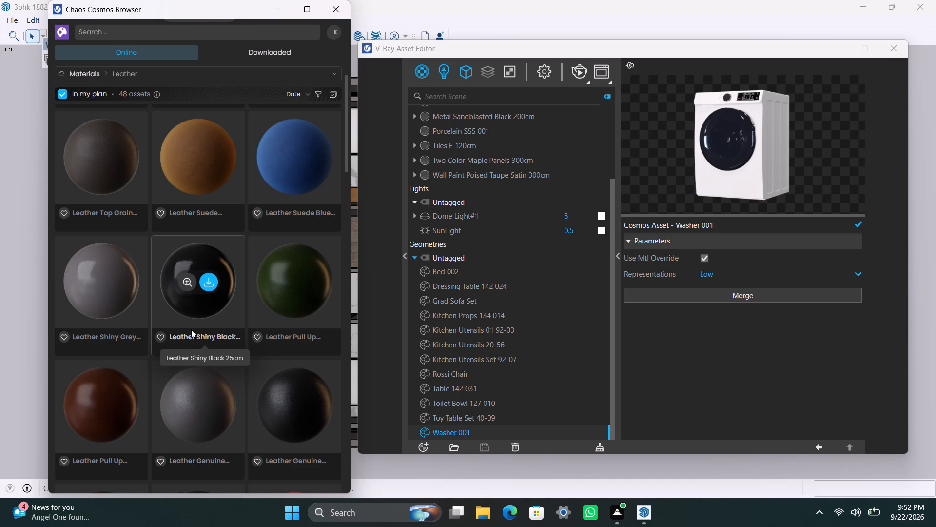
scroll(191, 363, "down", 5)
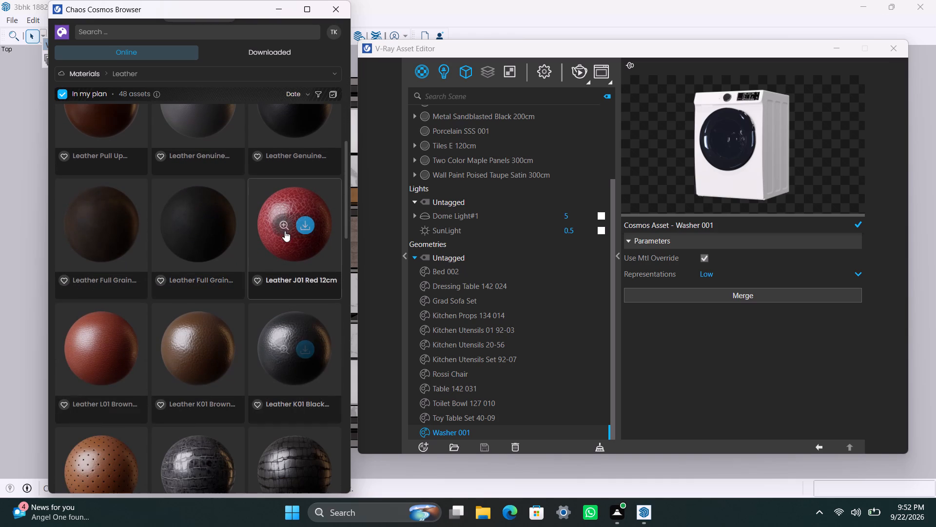
scroll(288, 342, "down", 2)
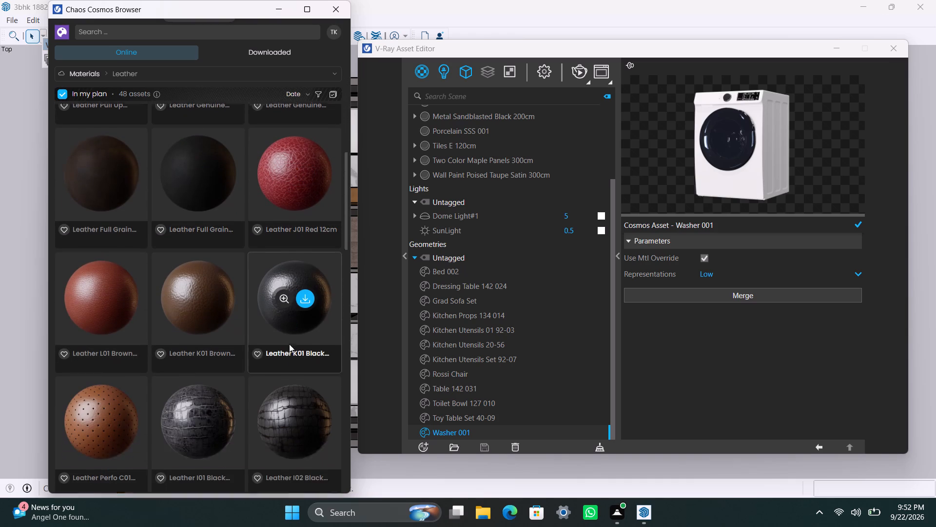
scroll(289, 344, "down", 9)
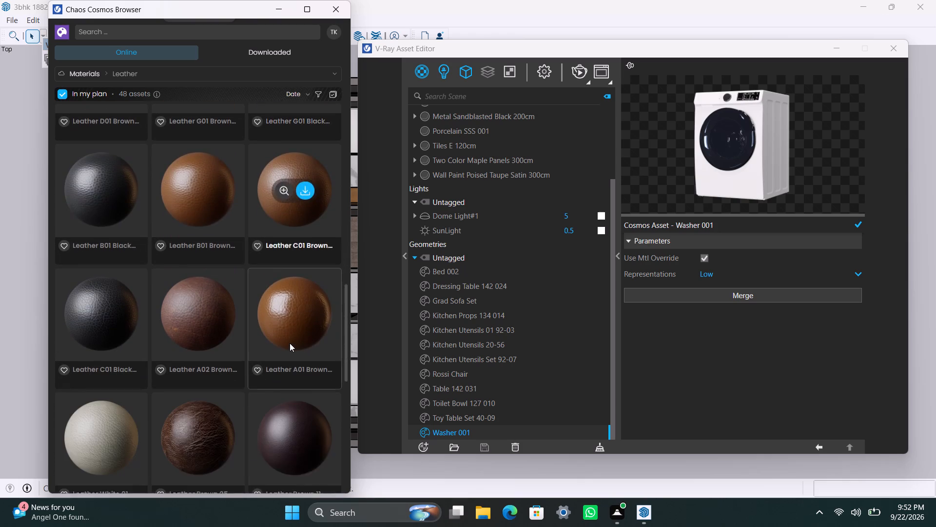
scroll(290, 343, "down", 4)
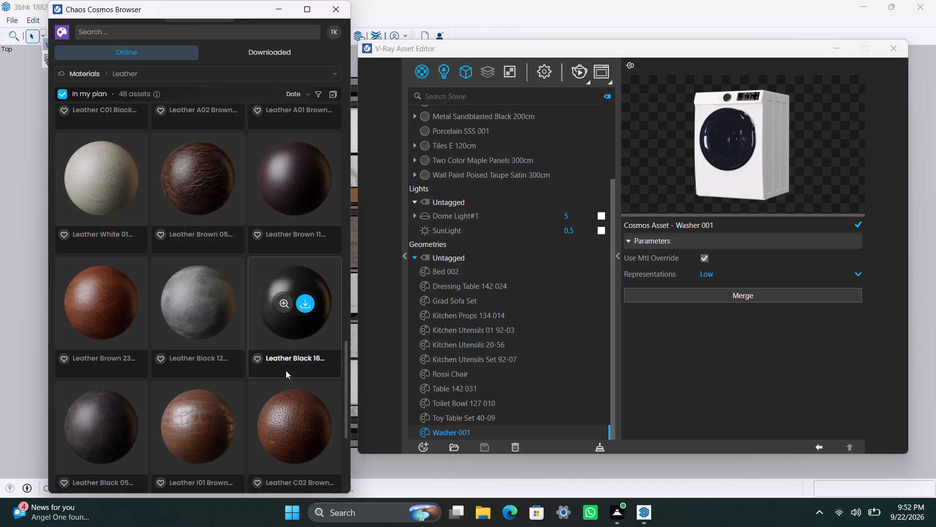
scroll(286, 371, "down", 1)
scroll(284, 371, "up", 1)
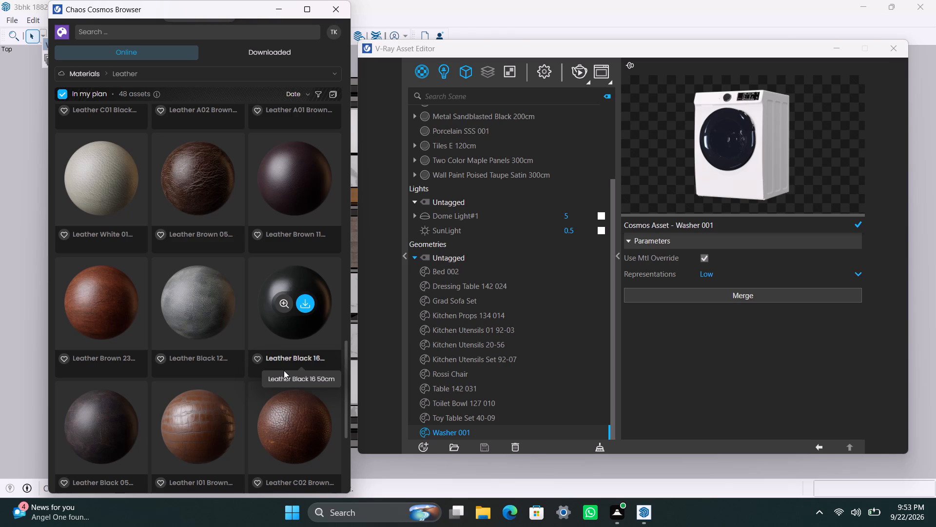
scroll(284, 367, "down", 5)
scroll(276, 367, "up", 1)
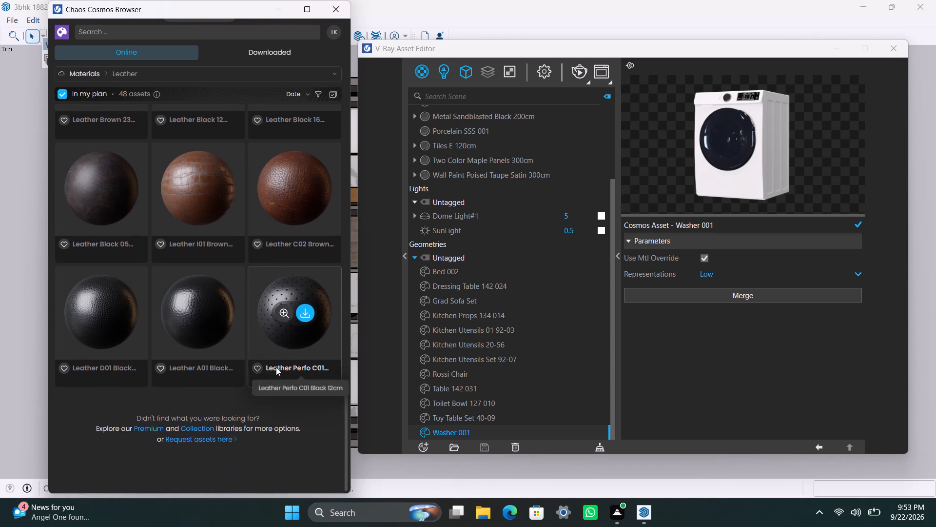
scroll(276, 367, "up", 8)
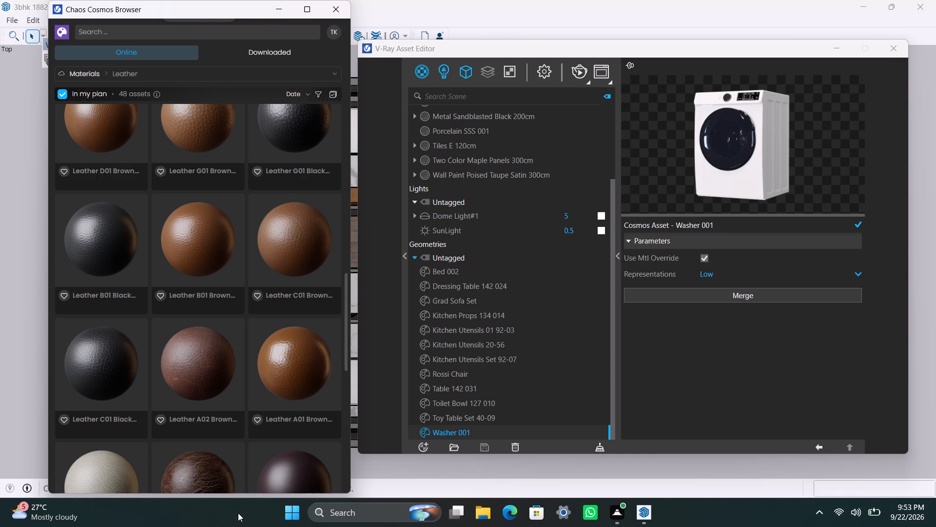
Look through the Liquid material category in the online Cosmos library, examining the wine, oil, milk and juice materials.
left_click(226, 78)
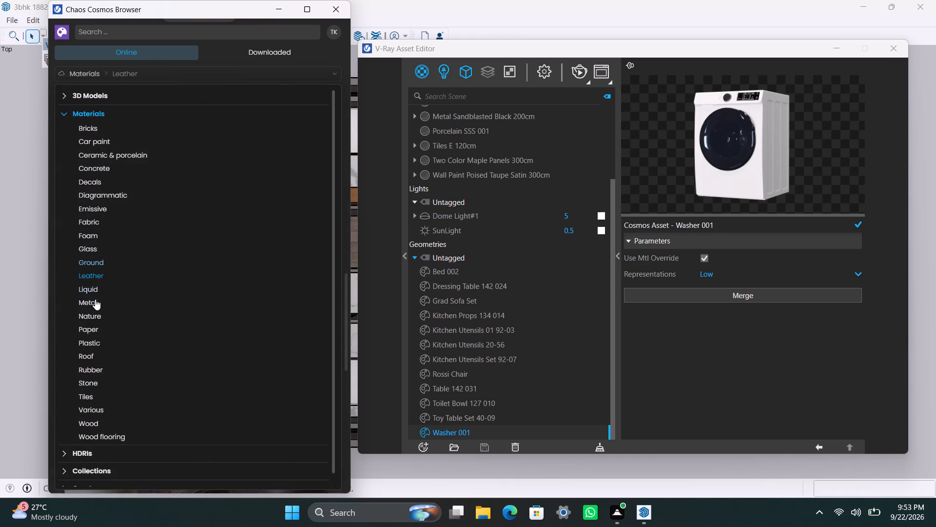
left_click(100, 288)
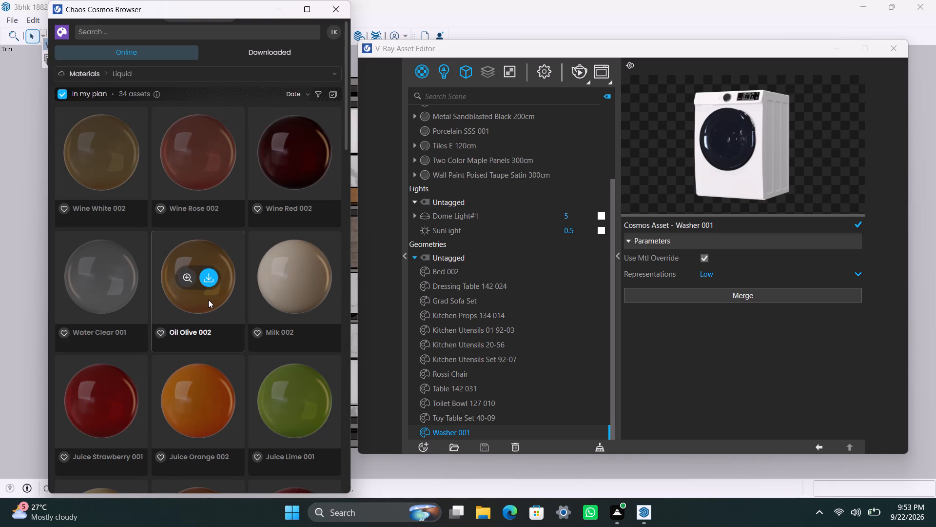
scroll(208, 300, "down", 2)
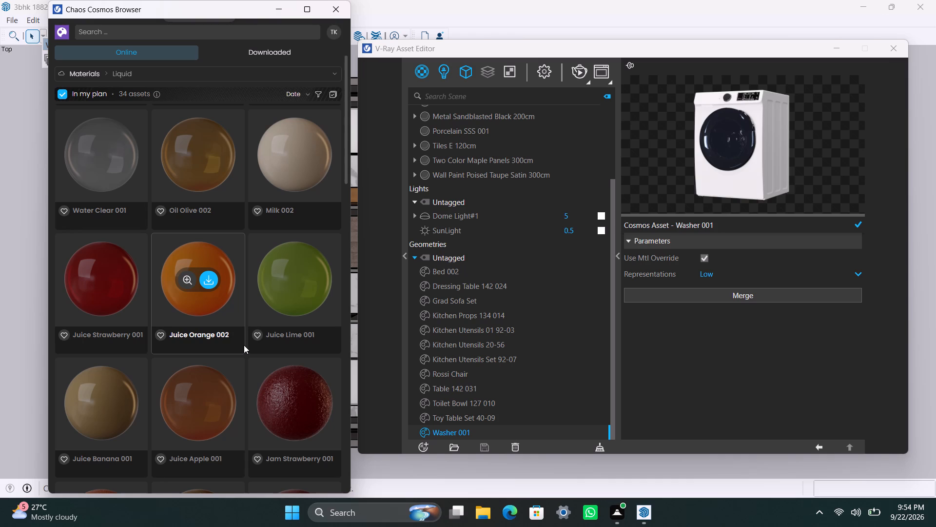
scroll(244, 345, "down", 1)
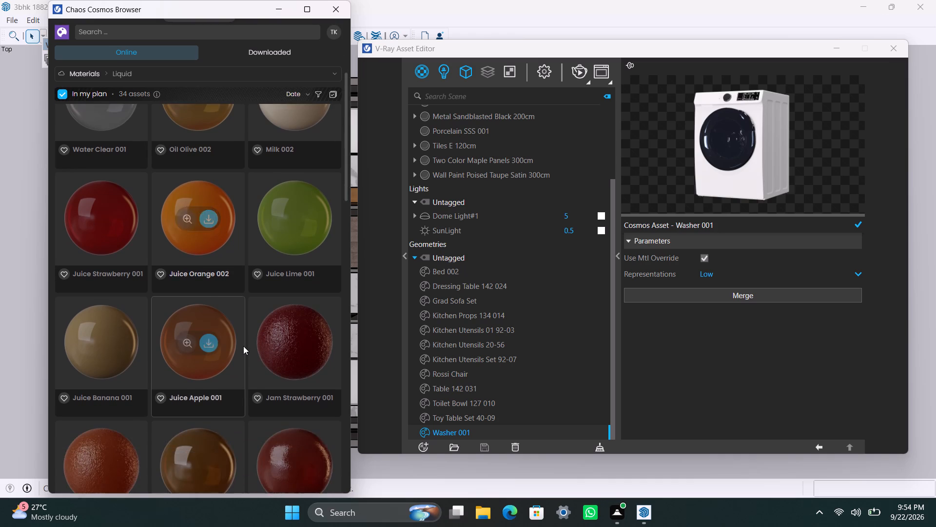
scroll(243, 346, "up", 1)
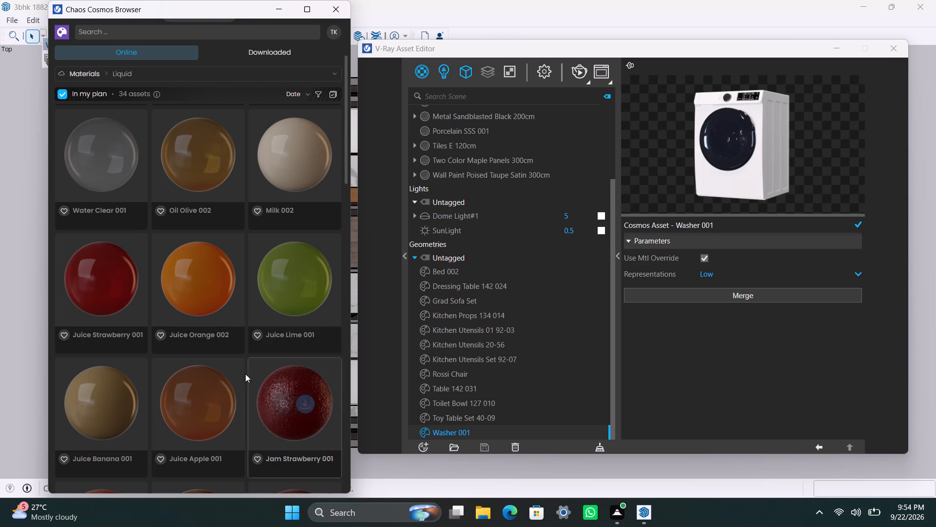
scroll(198, 339, "down", 1)
scroll(198, 339, "up", 1)
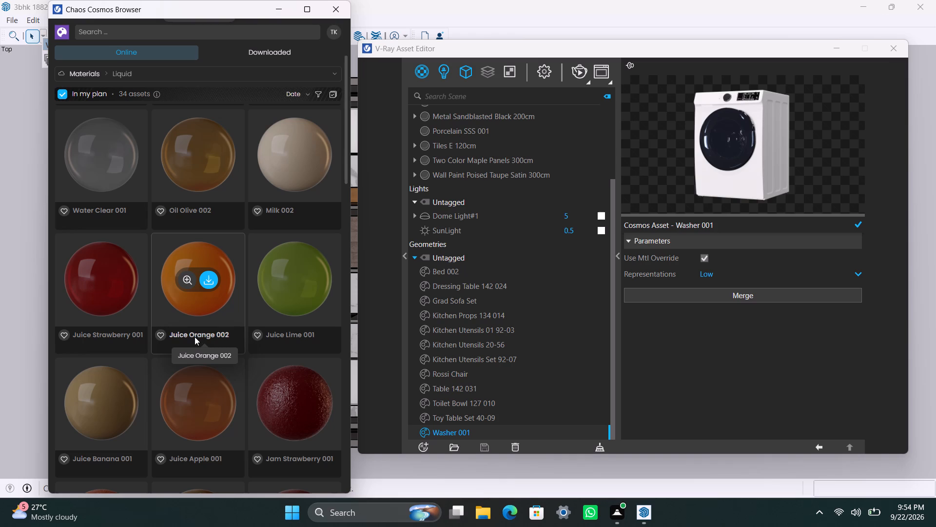
scroll(222, 300, "down", 1)
scroll(223, 301, "up", 4)
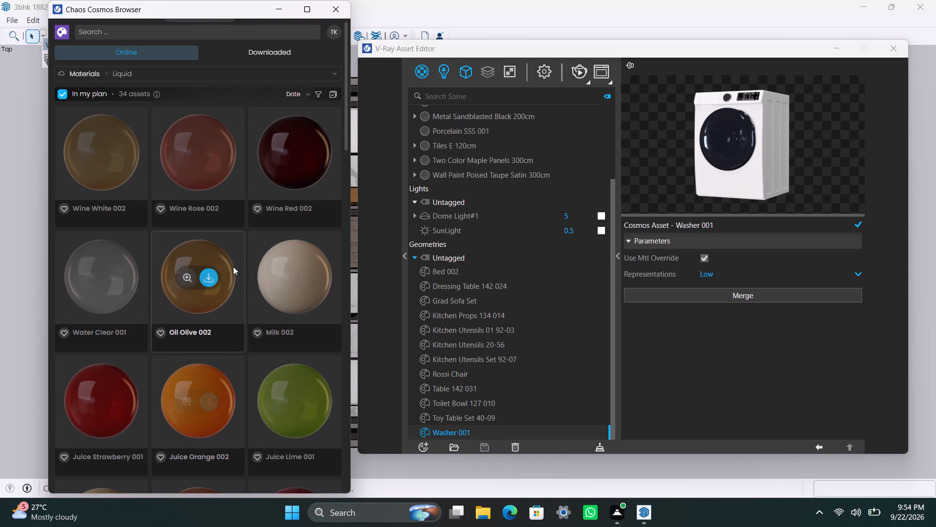
scroll(233, 259, "up", 3)
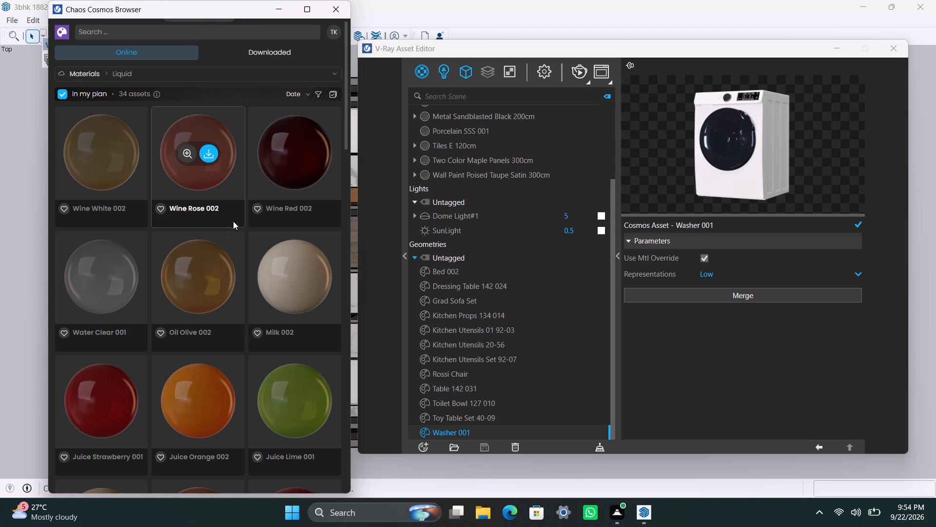
scroll(202, 277, "down", 2)
scroll(225, 314, "down", 1)
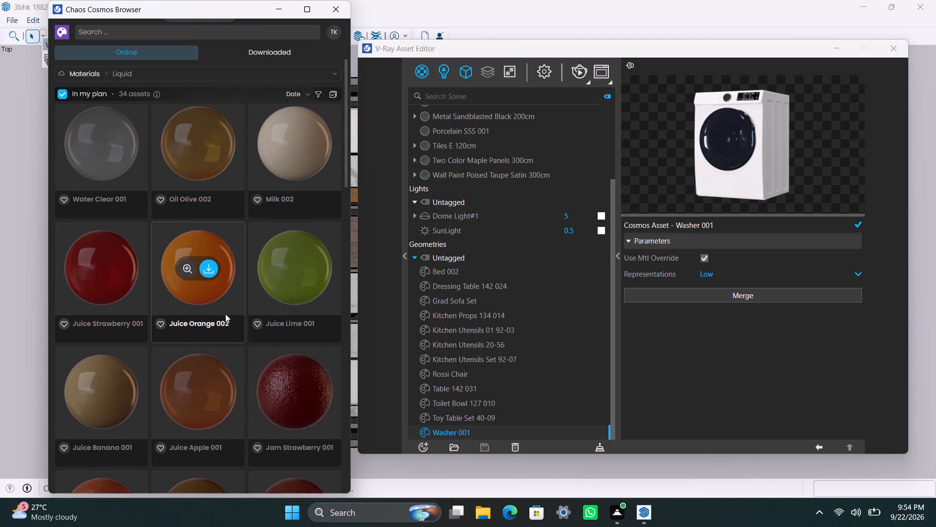
Examine the leaf and grassblade materials in the online Cosmos Nature category.
left_click(201, 76)
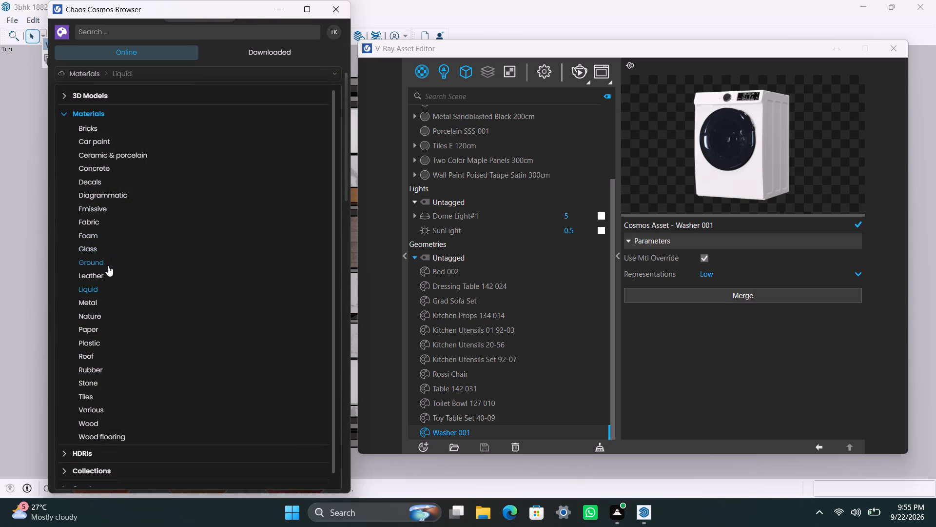
left_click(108, 314)
scroll(260, 282, "down", 3)
scroll(261, 278, "up", 3)
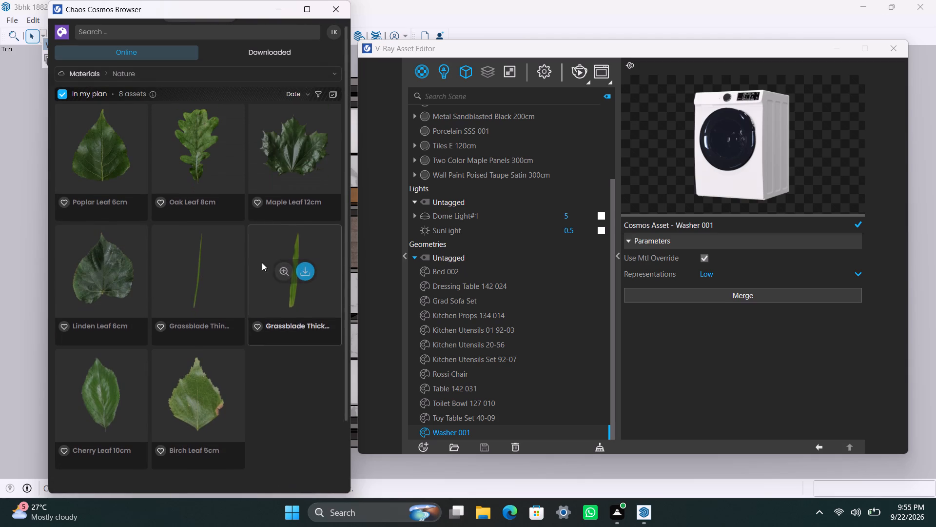
scroll(262, 263, "up", 3)
scroll(272, 222, "up", 2)
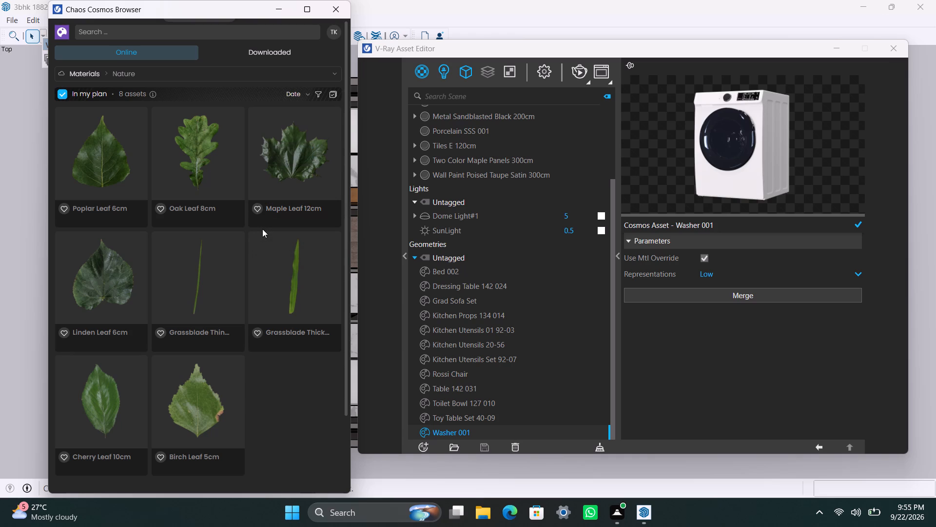
scroll(229, 310, "down", 3)
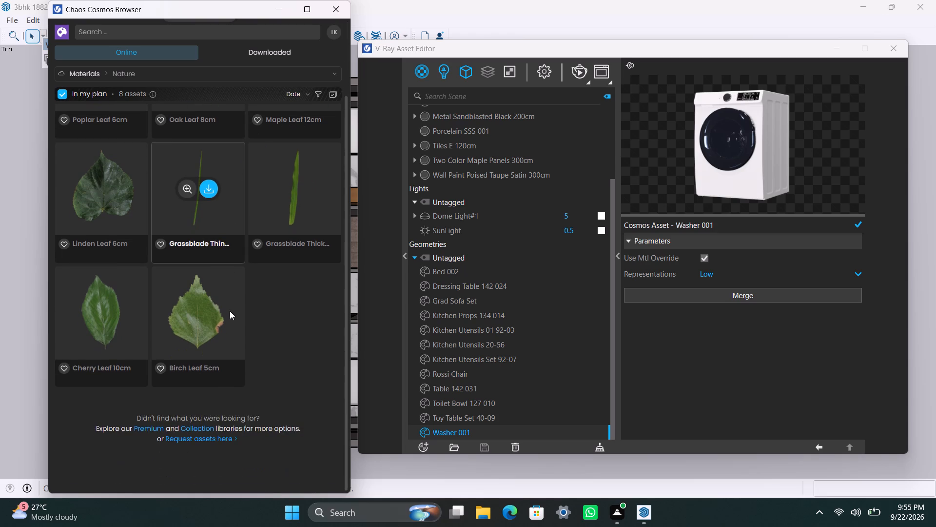
Look through the Various material category in the online Cosmos library, from the wax and chocolate materials to the end of the list.
scroll(230, 311, "up", 3)
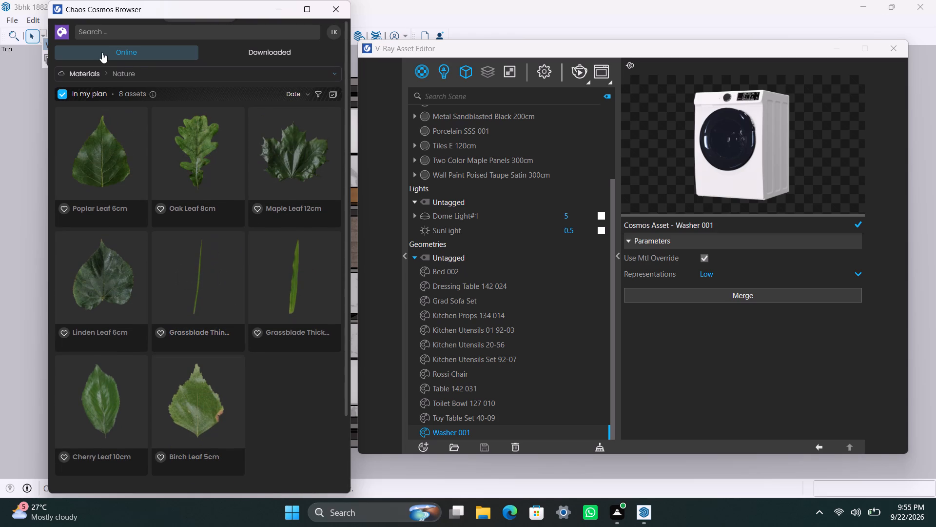
left_click(155, 73)
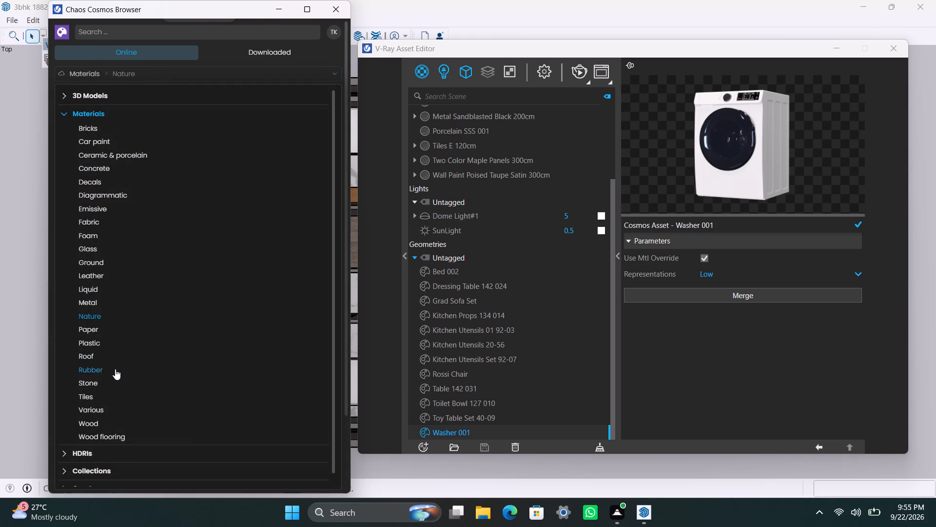
left_click(105, 411)
scroll(238, 299, "down", 4)
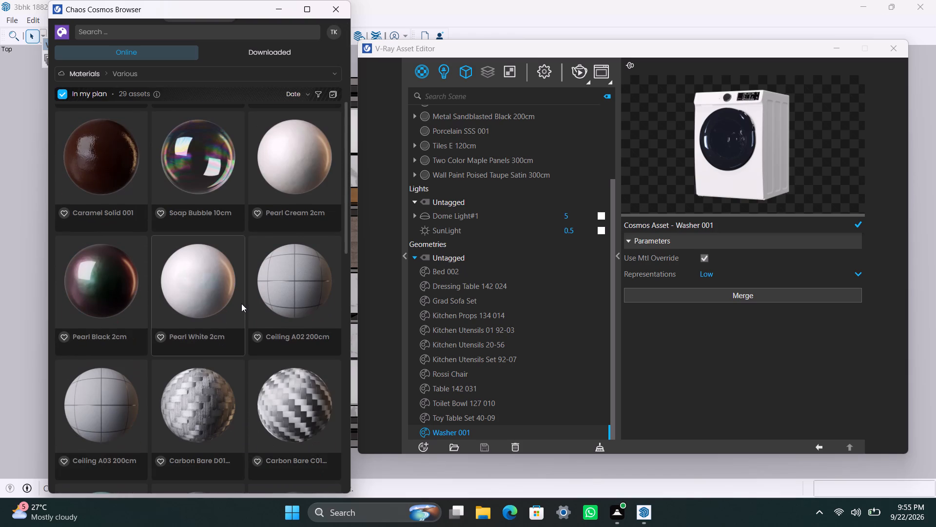
scroll(243, 304, "down", 4)
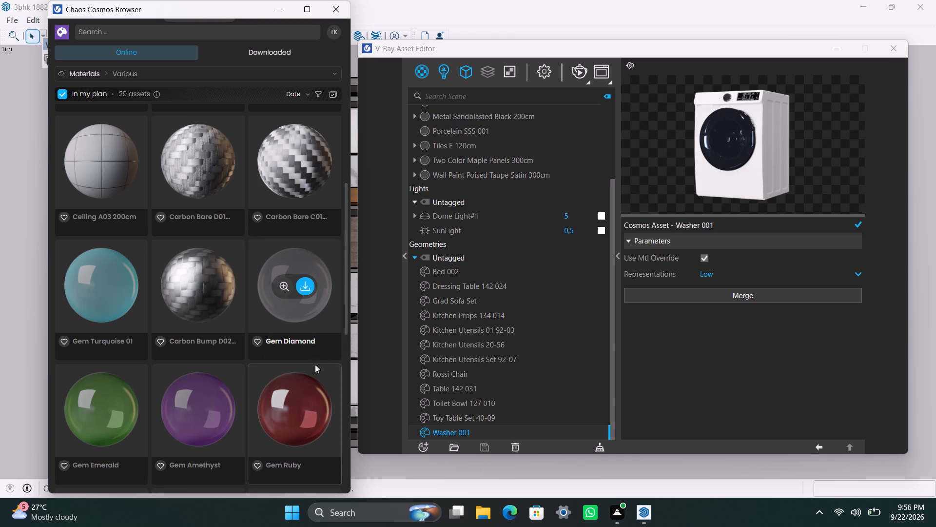
scroll(234, 304, "down", 4)
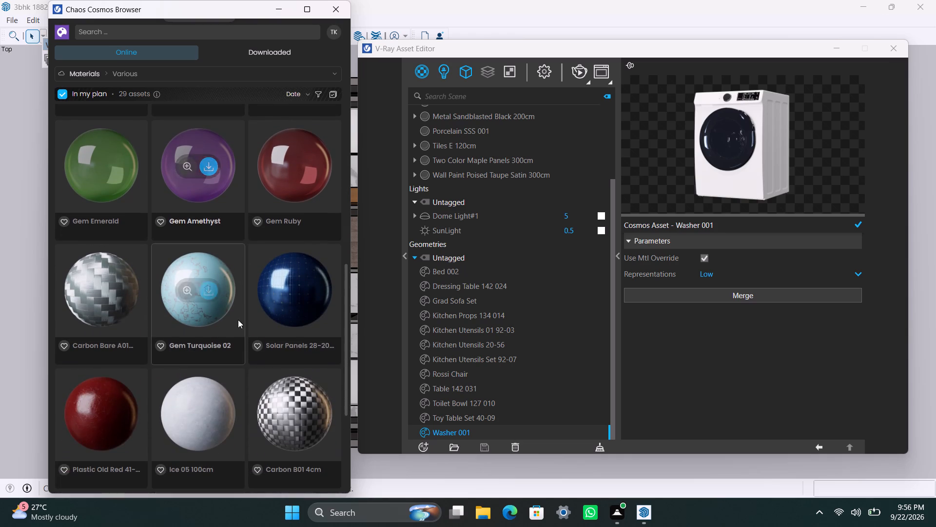
scroll(252, 403, "down", 2)
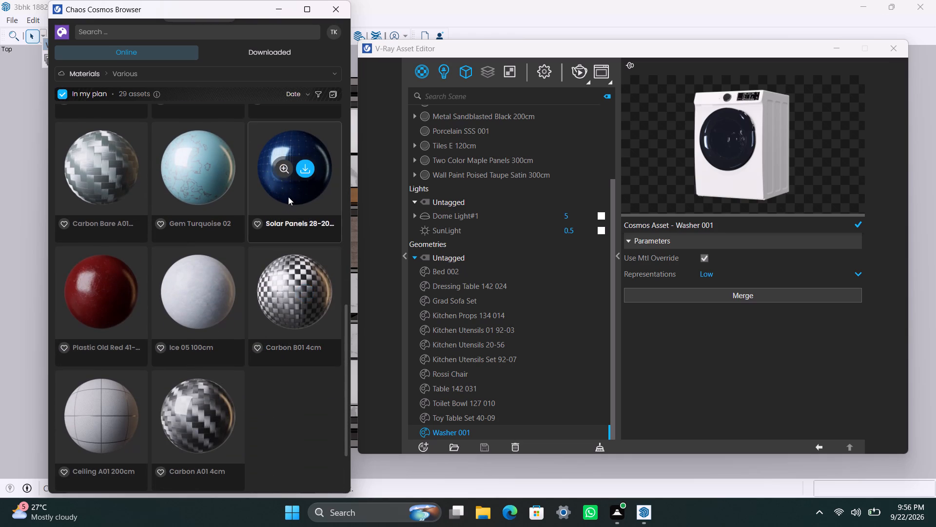
scroll(296, 206, "up", 1)
scroll(272, 313, "down", 2)
scroll(259, 315, "up", 5)
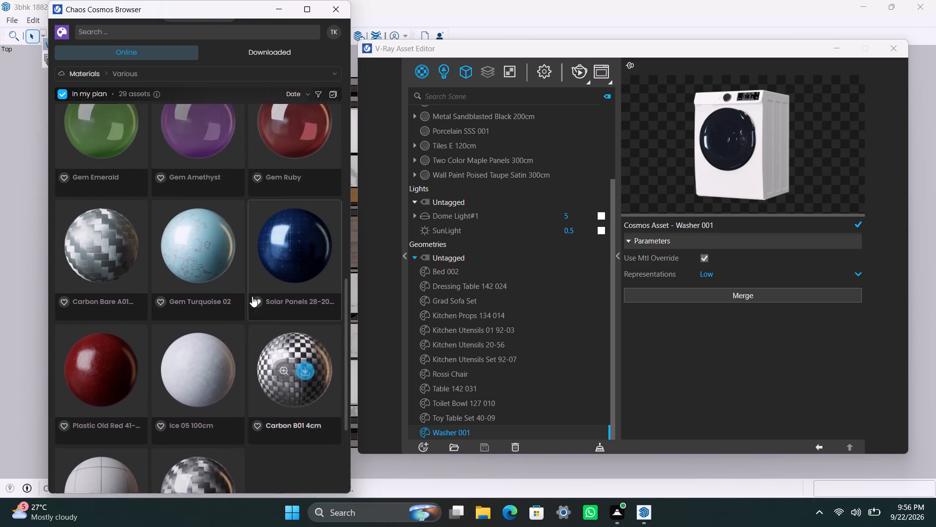
scroll(250, 295, "up", 12)
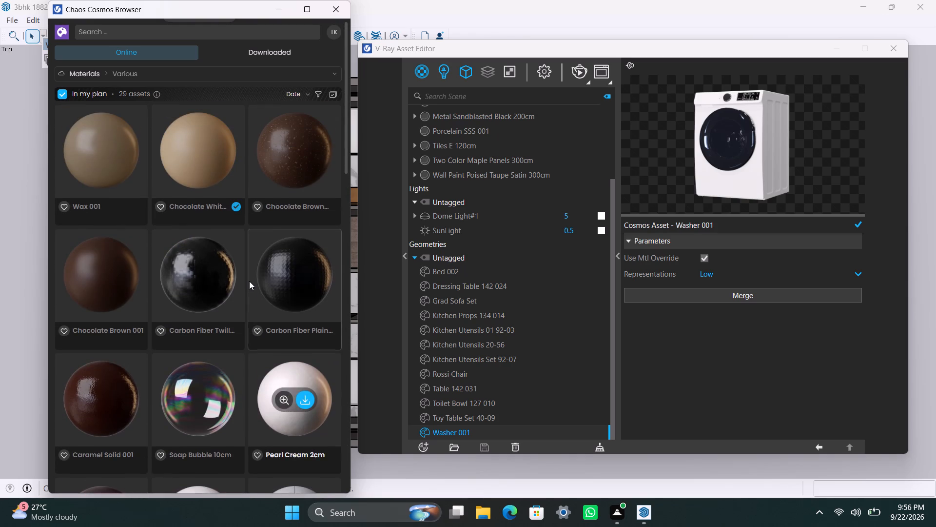
scroll(249, 281, "up", 3)
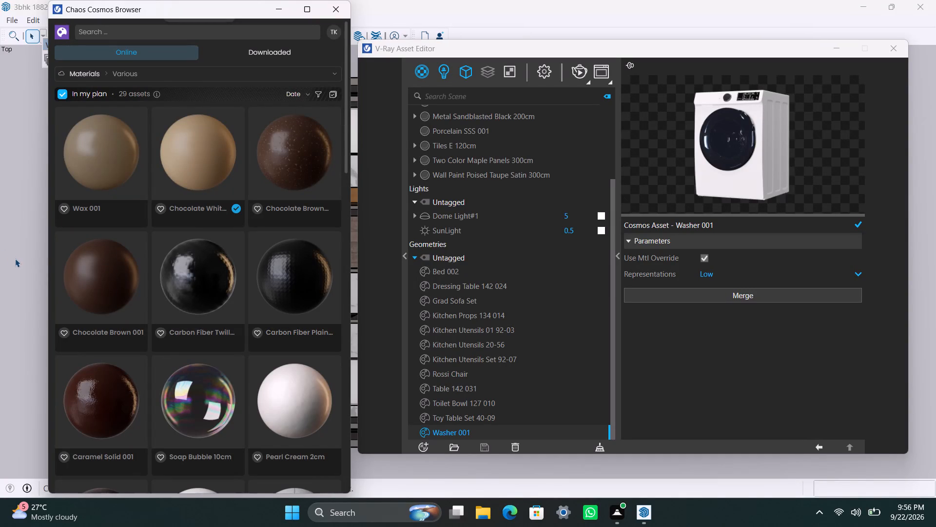
Examine the pearl, ceiling, bare carbon and gem materials in the online Cosmos Various category.
scroll(192, 316, "down", 2)
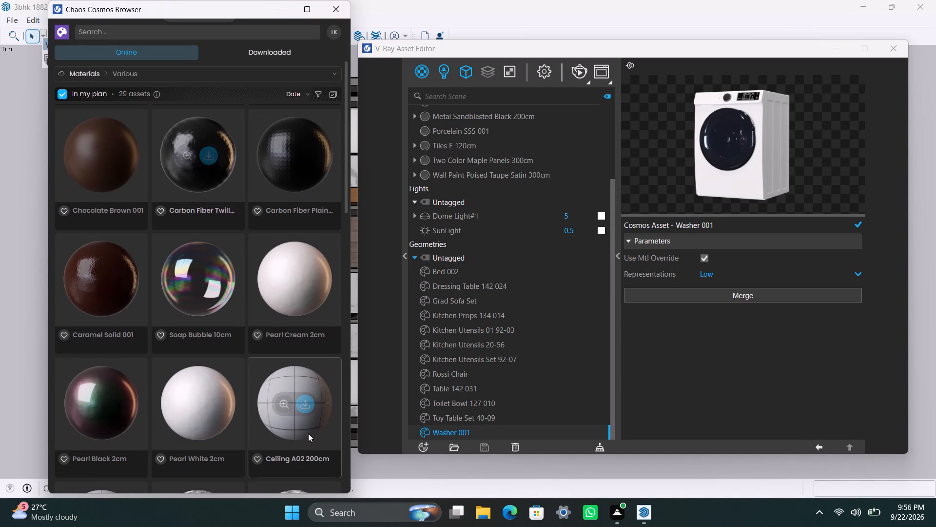
scroll(279, 424, "down", 1)
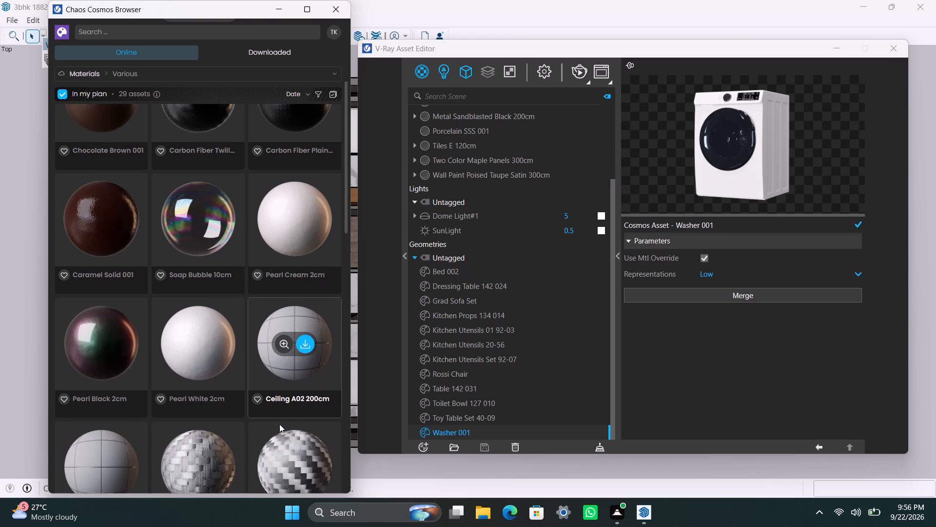
scroll(279, 424, "up", 1)
scroll(279, 423, "down", 1)
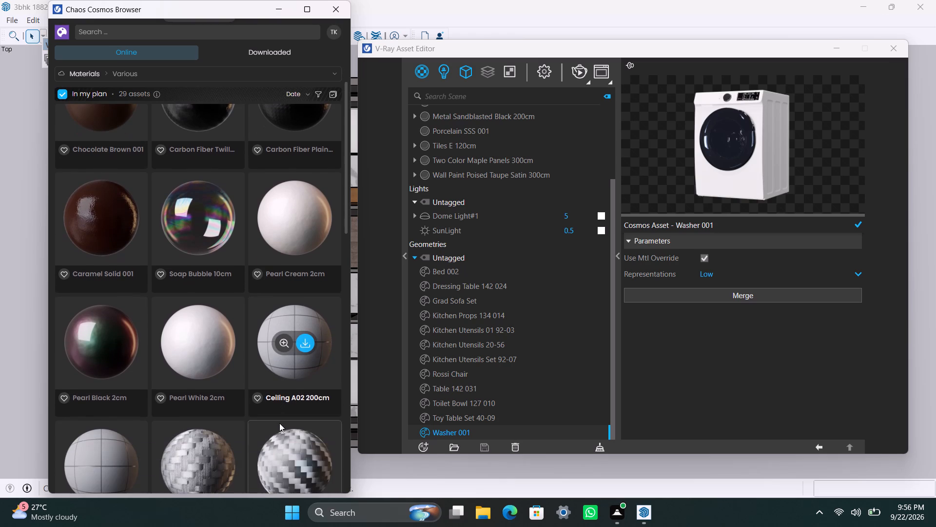
scroll(279, 423, "up", 2)
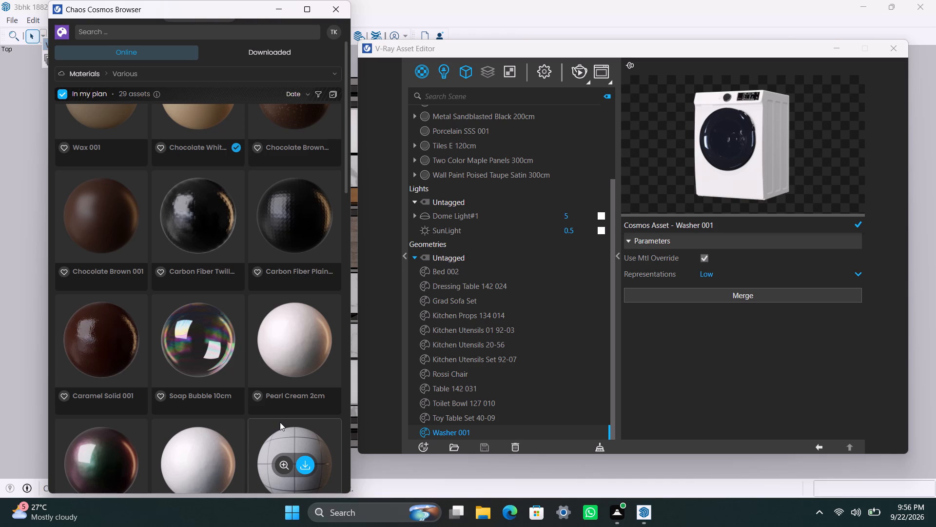
scroll(280, 422, "down", 3)
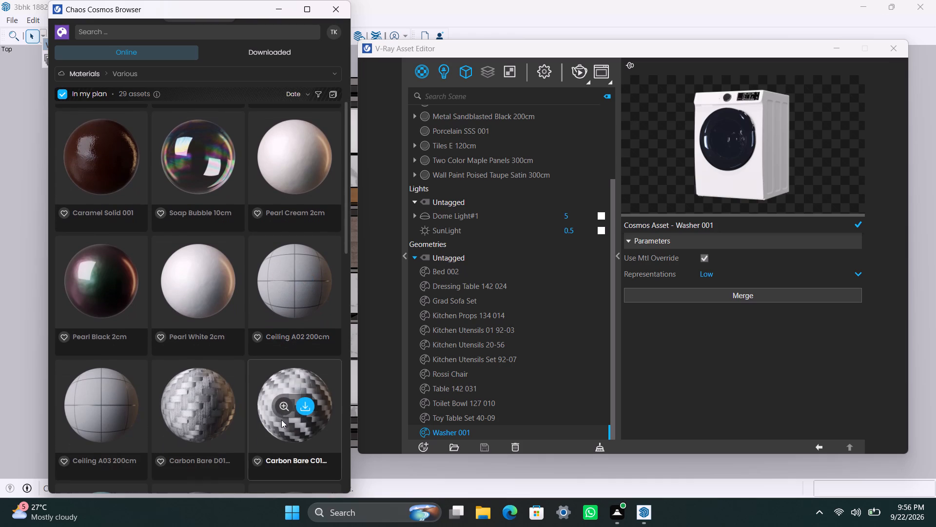
scroll(281, 420, "down", 1)
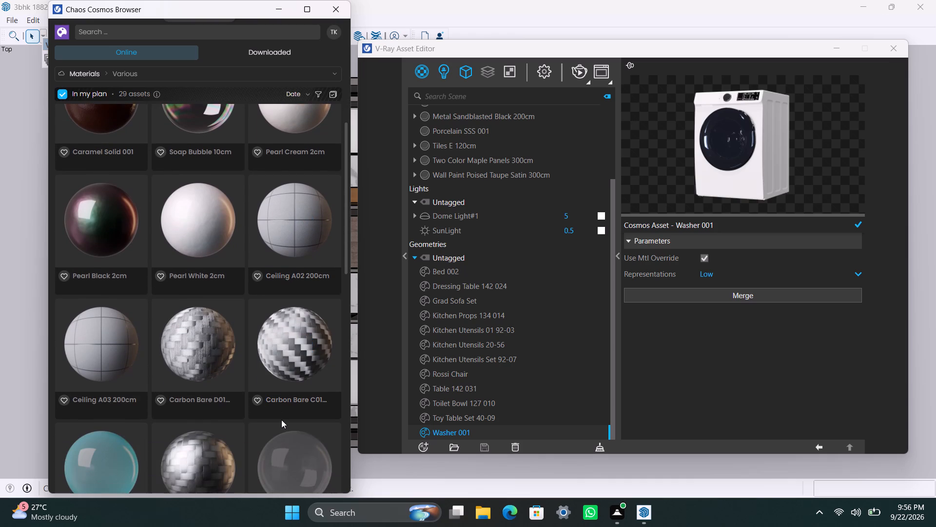
scroll(281, 420, "down", 1)
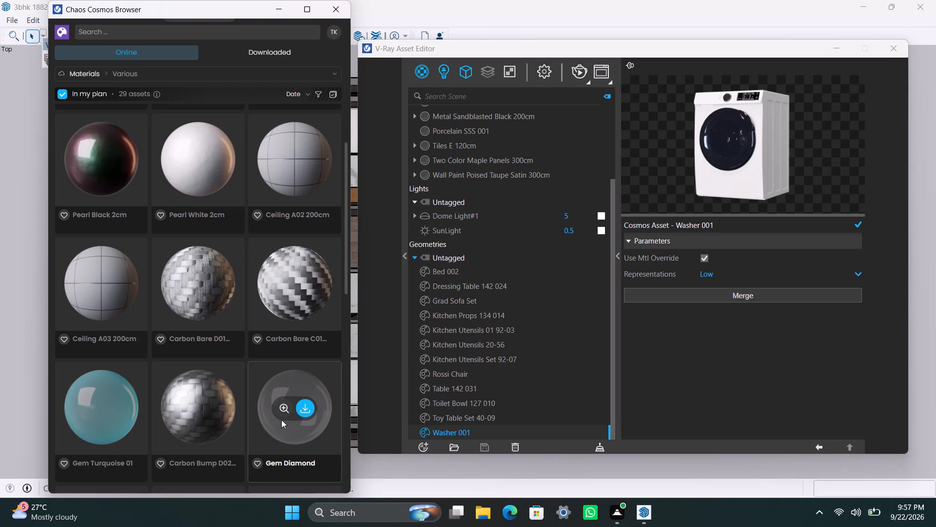
scroll(283, 376, "down", 2)
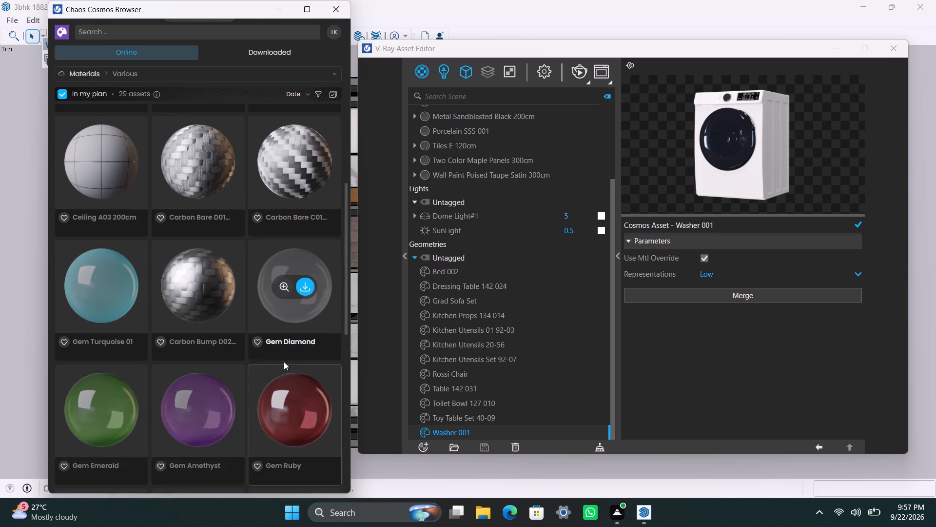
scroll(284, 359, "up", 9)
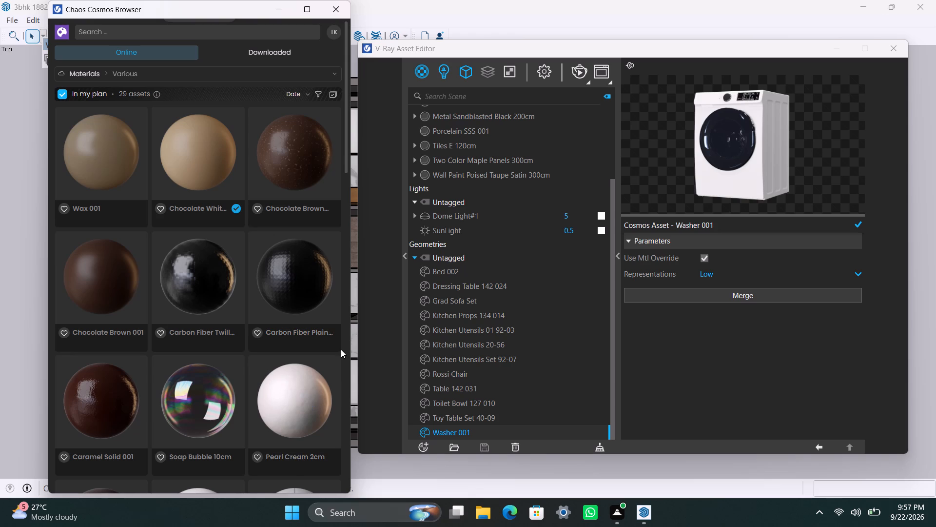
scroll(326, 337, "down", 4)
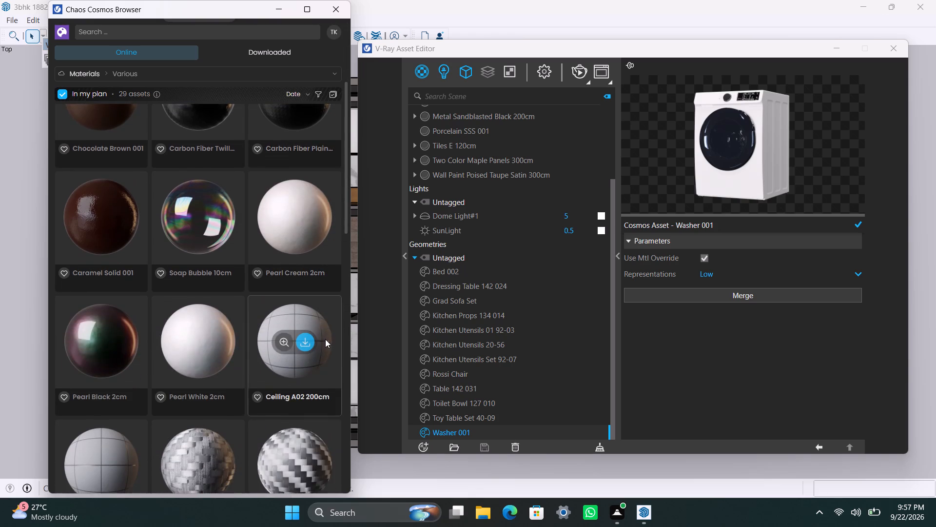
scroll(325, 339, "down", 2)
scroll(325, 339, "up", 2)
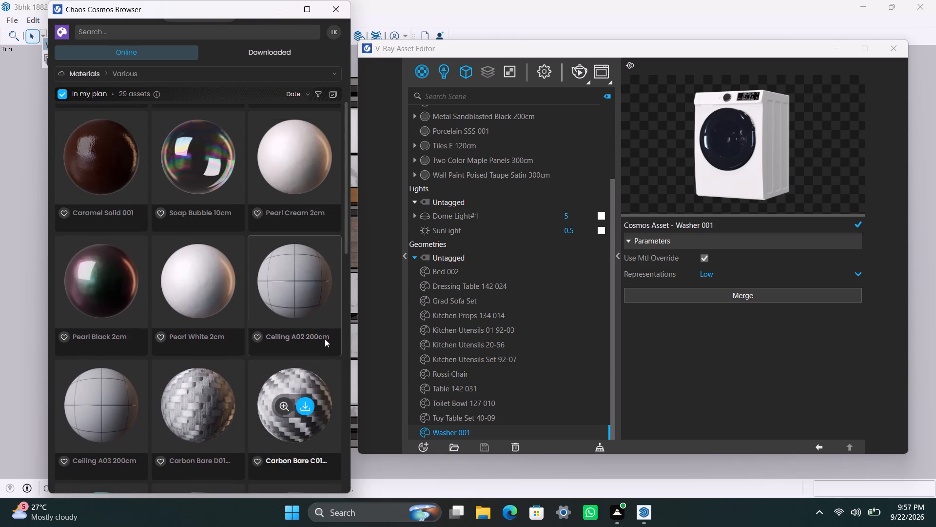
scroll(325, 338, "down", 2)
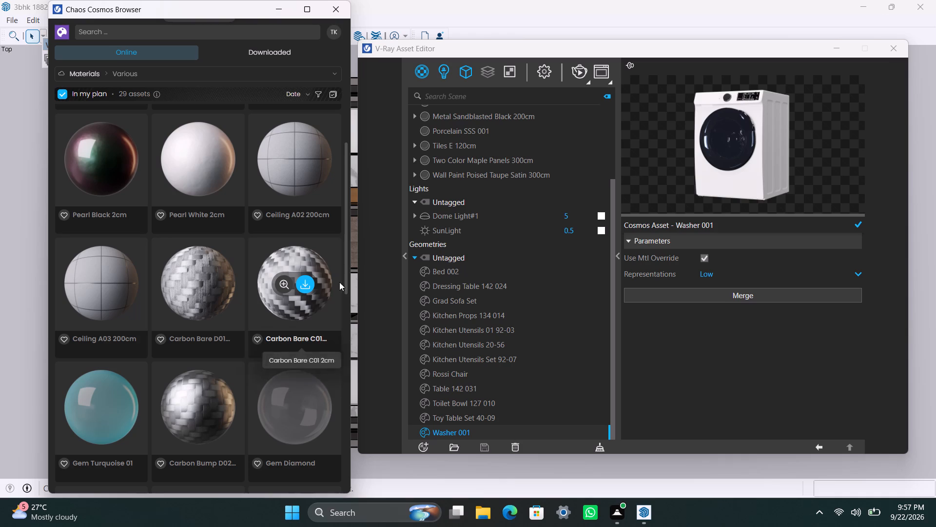
left_click(359, 328)
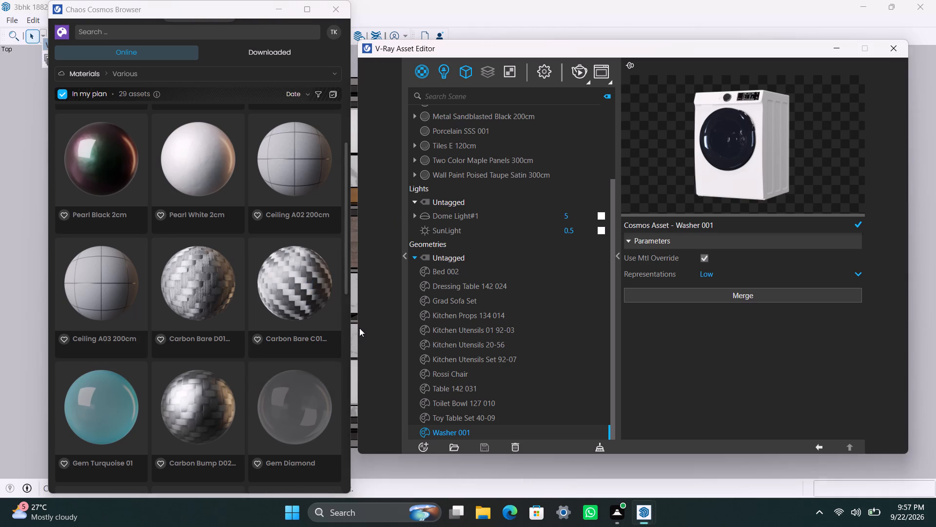
Review the Various category's materials again, comparing the gem, carbon, pearl, chocolate, solar panel and ice materials through to the end.
scroll(301, 345, "down", 3)
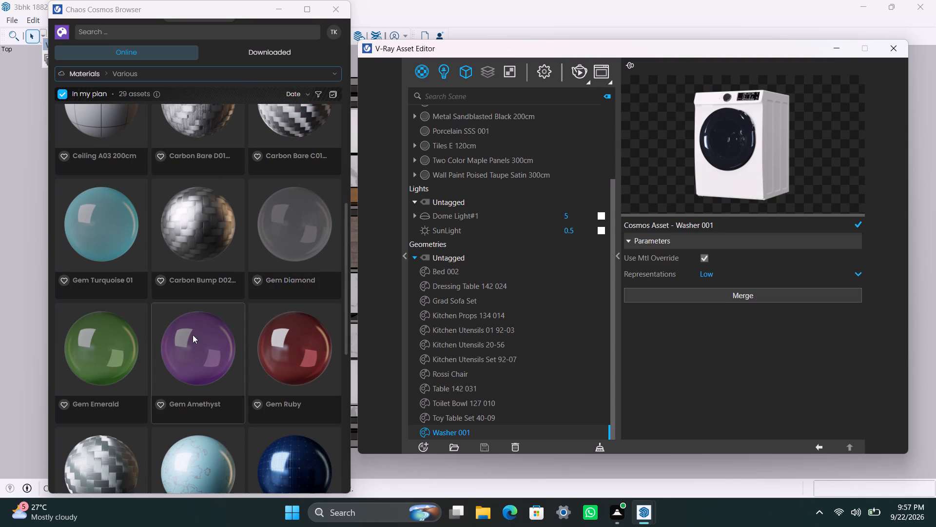
scroll(199, 360, "down", 3)
scroll(204, 367, "up", 5)
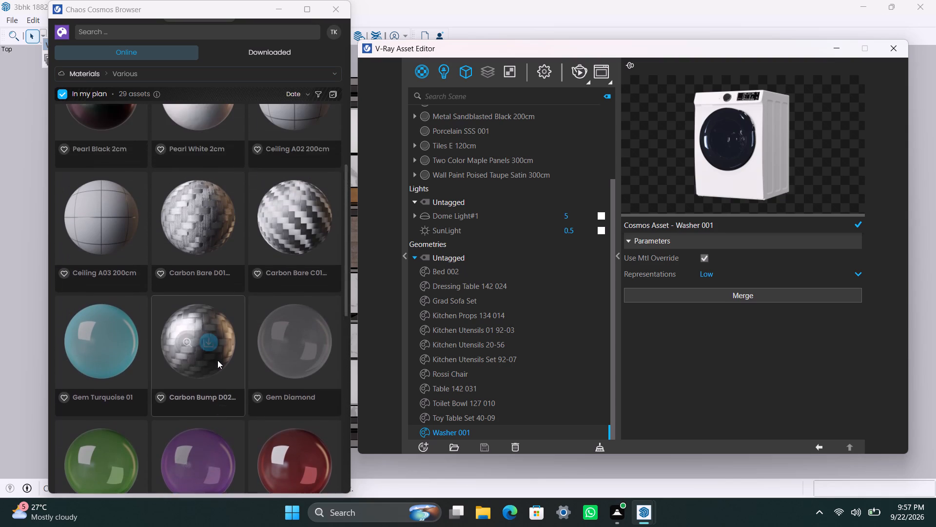
scroll(217, 360, "up", 3)
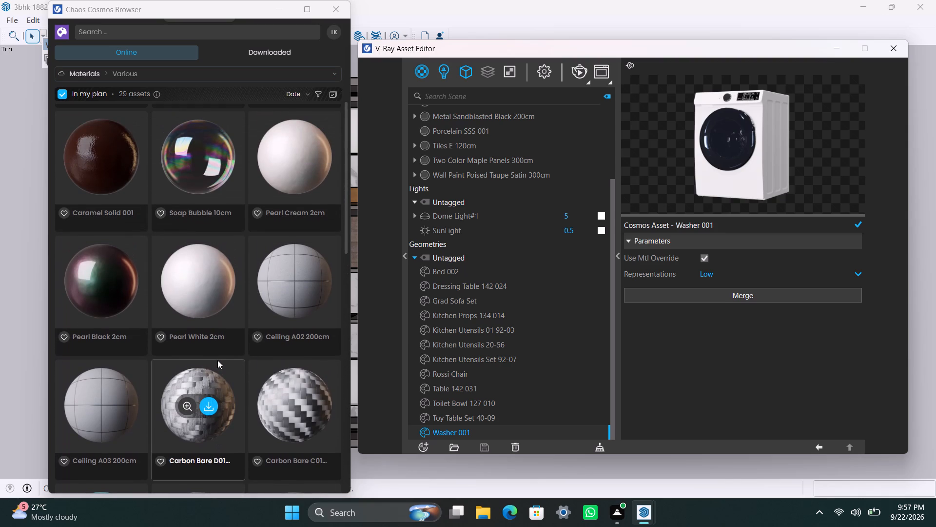
scroll(217, 360, "up", 1)
scroll(217, 360, "down", 2)
scroll(217, 360, "up", 3)
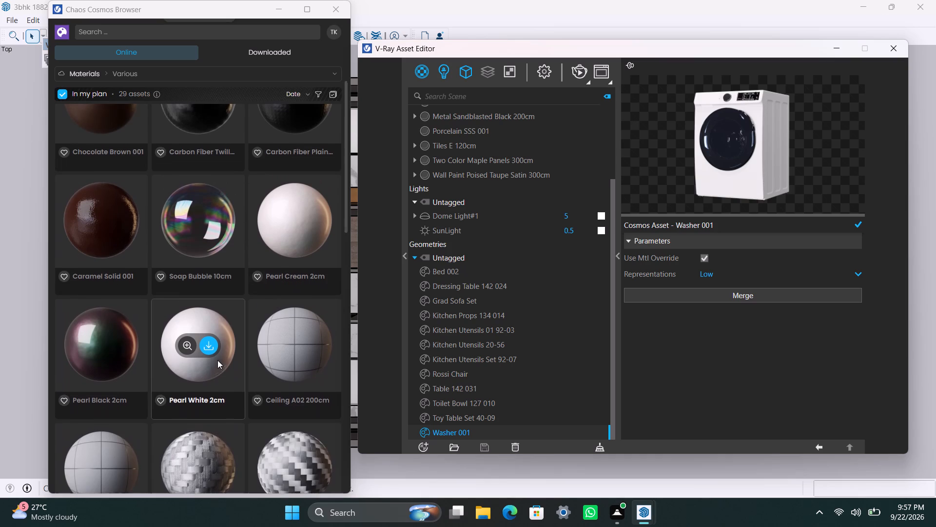
scroll(217, 360, "up", 2)
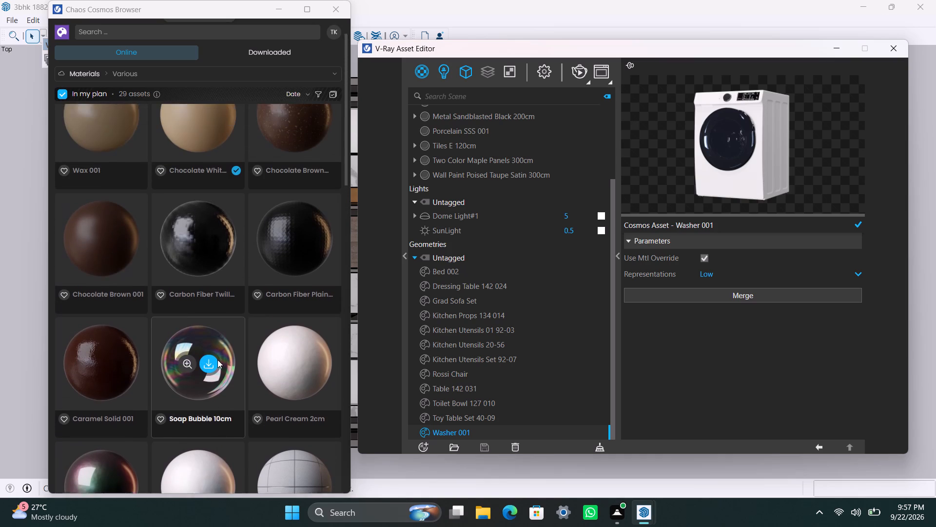
scroll(217, 360, "up", 2)
scroll(217, 360, "down", 5)
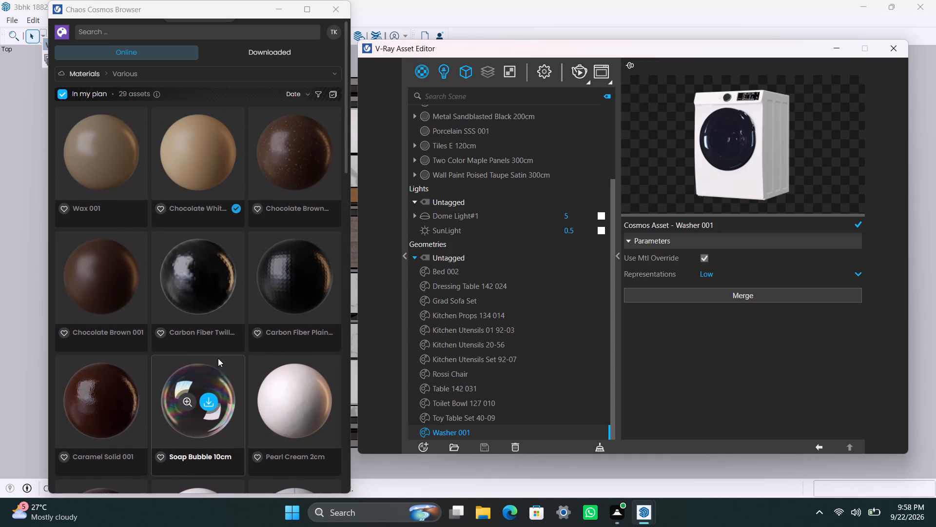
scroll(218, 358, "down", 9)
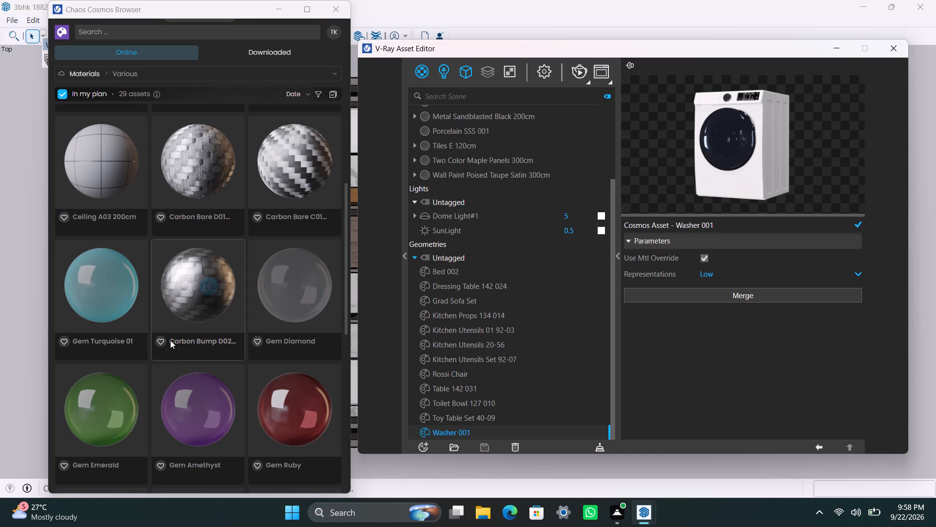
scroll(187, 358, "down", 5)
scroll(211, 382, "up", 2)
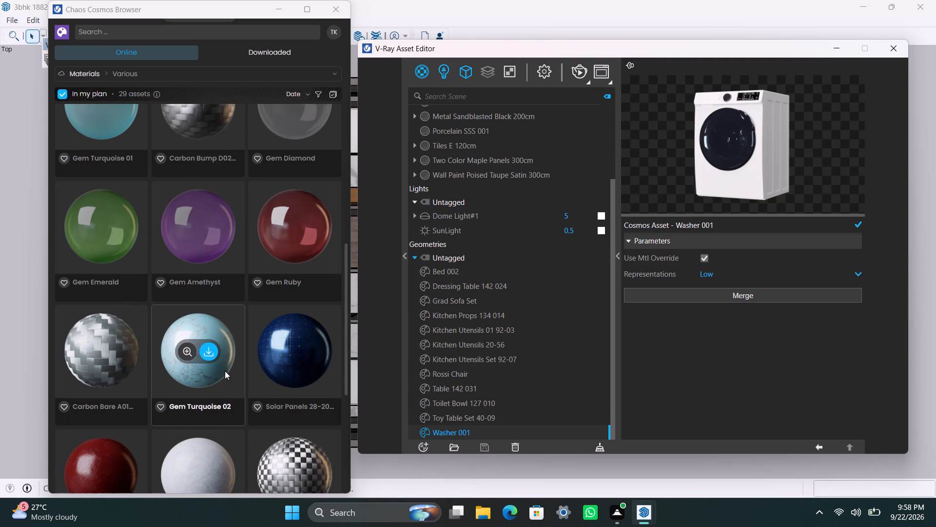
scroll(220, 385, "down", 4)
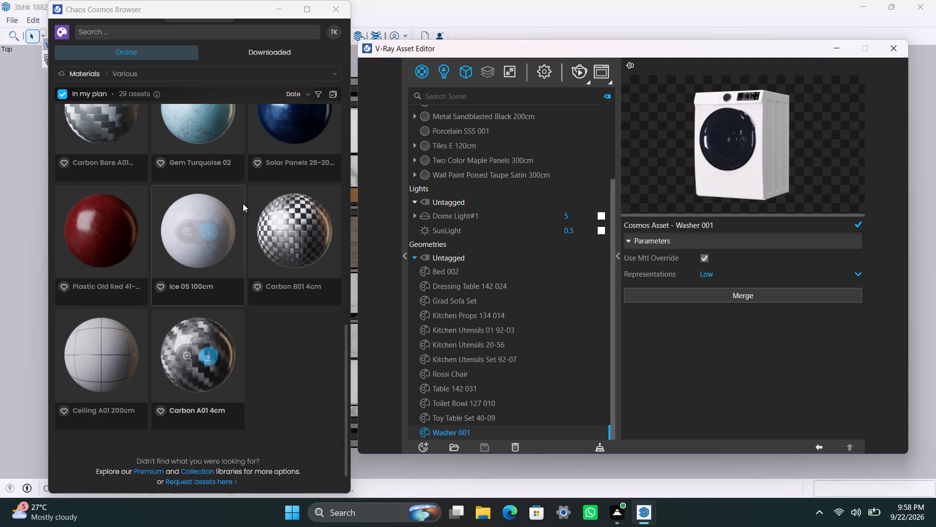
scroll(243, 203, "up", 6)
Examine the styrofoam and coloured foam materials in the online Cosmos Foam category through to the end of the list.
left_click(294, 77)
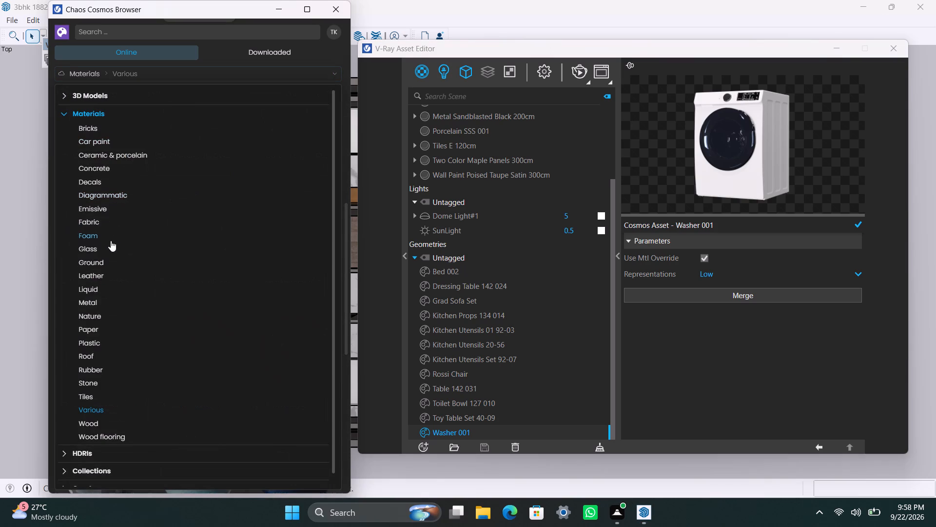
left_click(109, 233)
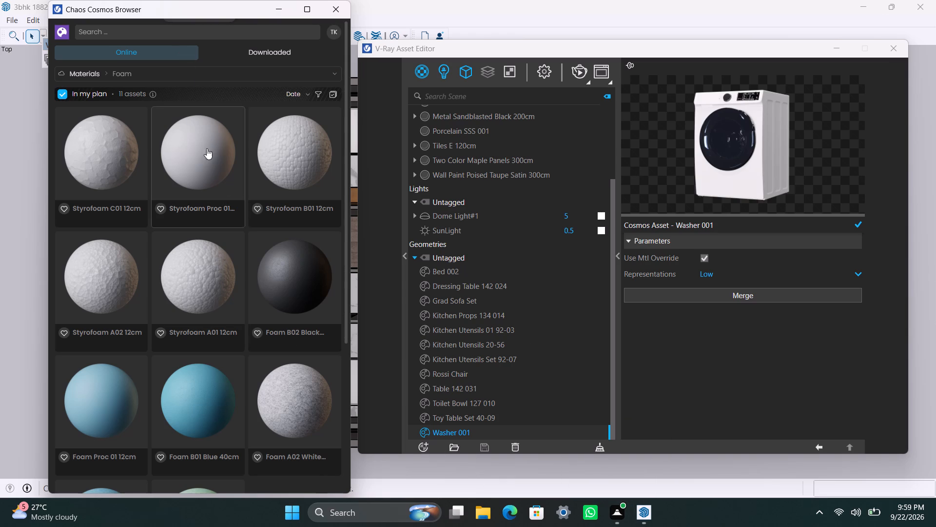
scroll(187, 241, "down", 4)
scroll(187, 299, "down", 3)
scroll(178, 411, "up", 9)
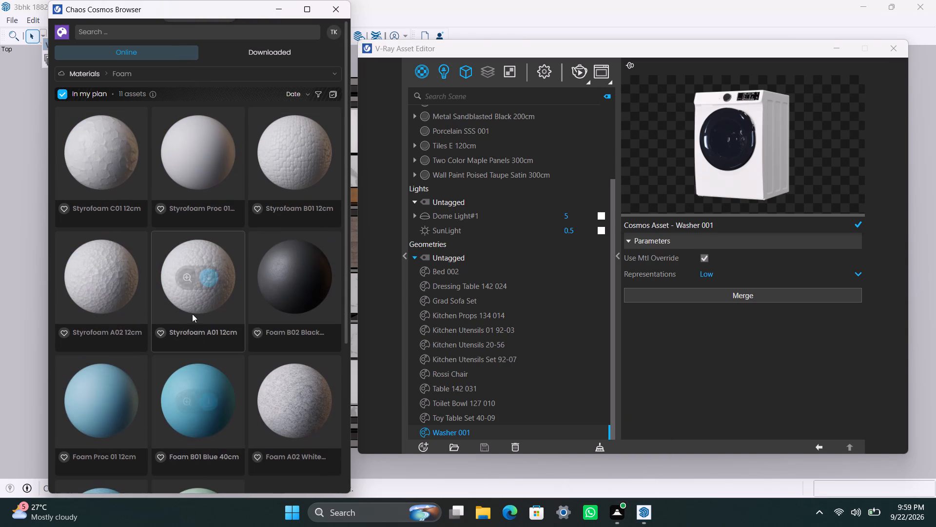
scroll(192, 314, "up", 5)
scroll(198, 271, "down", 8)
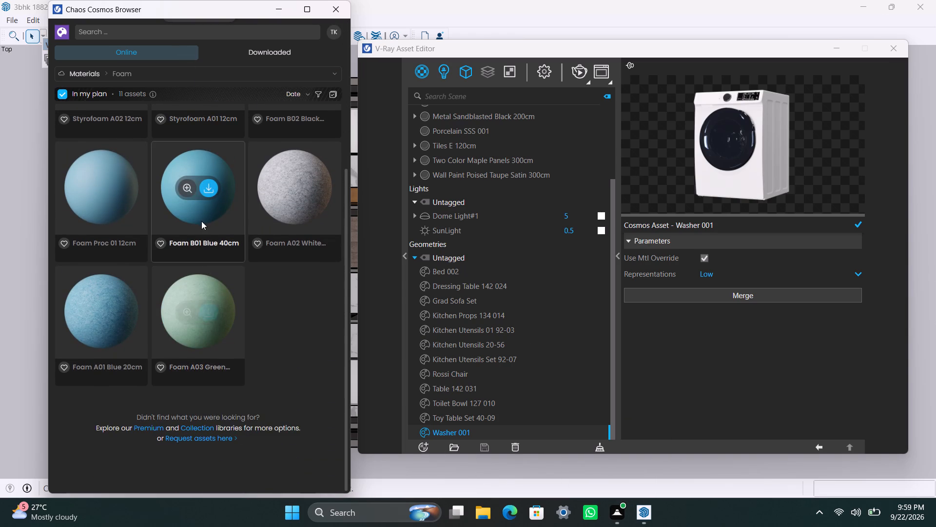
Review the styrofoam, black, blue, white and green foam materials in the online Cosmos Foam category again.
scroll(201, 222, "up", 6)
scroll(223, 365, "up", 4)
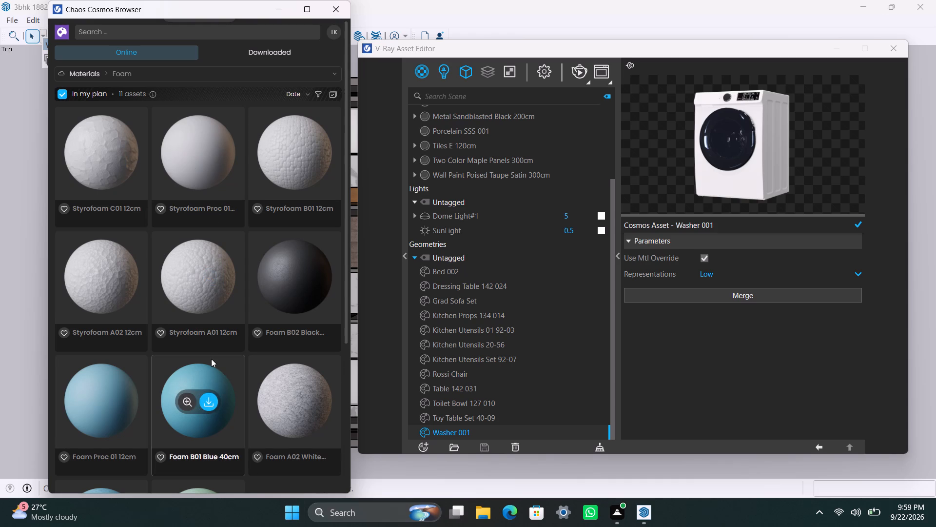
scroll(211, 359, "up", 3)
scroll(213, 315, "down", 5)
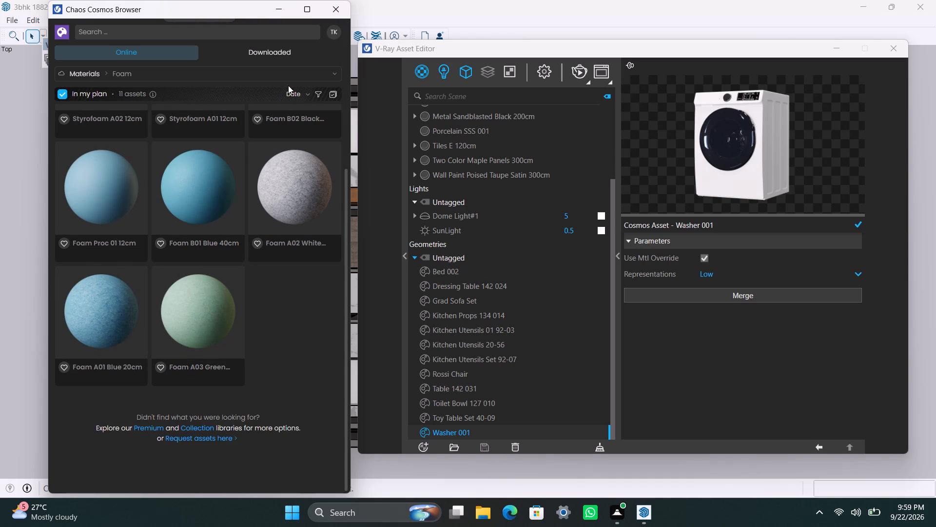
left_click(311, 79)
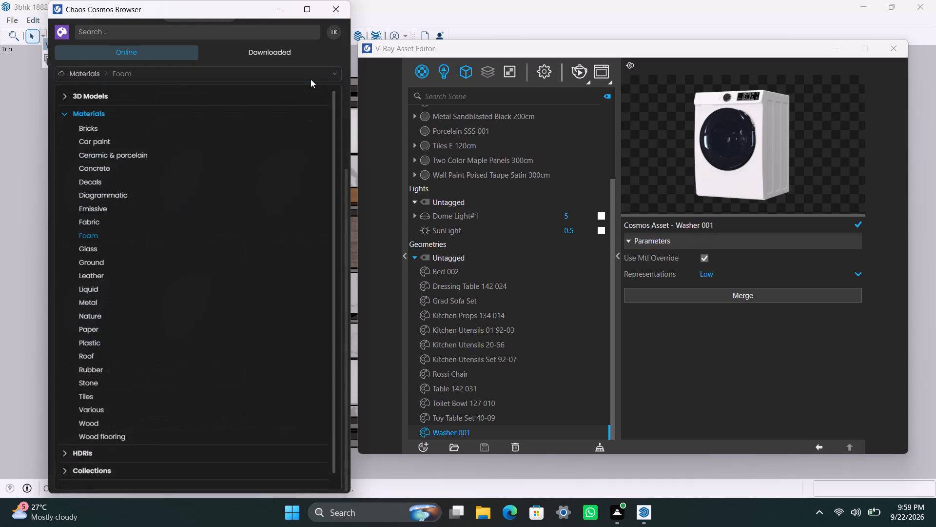
left_click(311, 79)
scroll(236, 347, "up", 13)
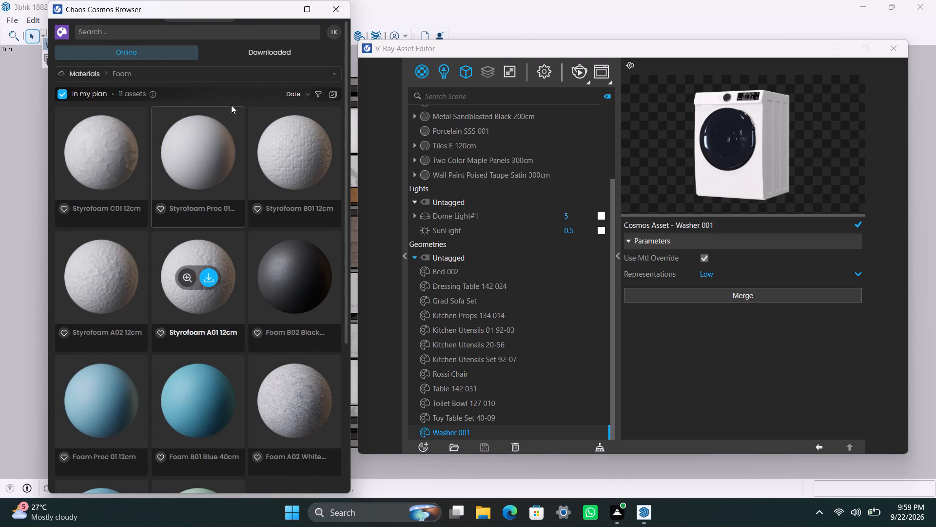
left_click(270, 74)
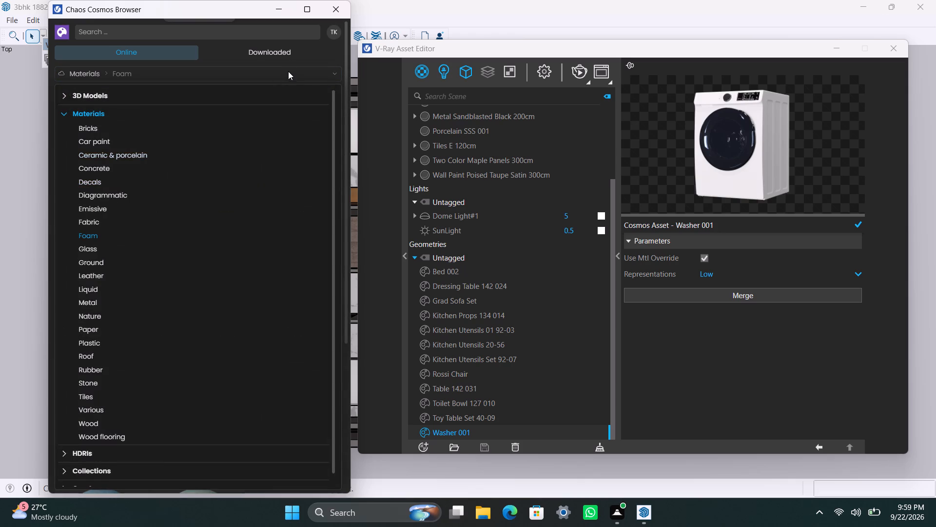
left_click(289, 72)
scroll(234, 239, "up", 4)
scroll(232, 231, "down", 3)
scroll(232, 231, "up", 3)
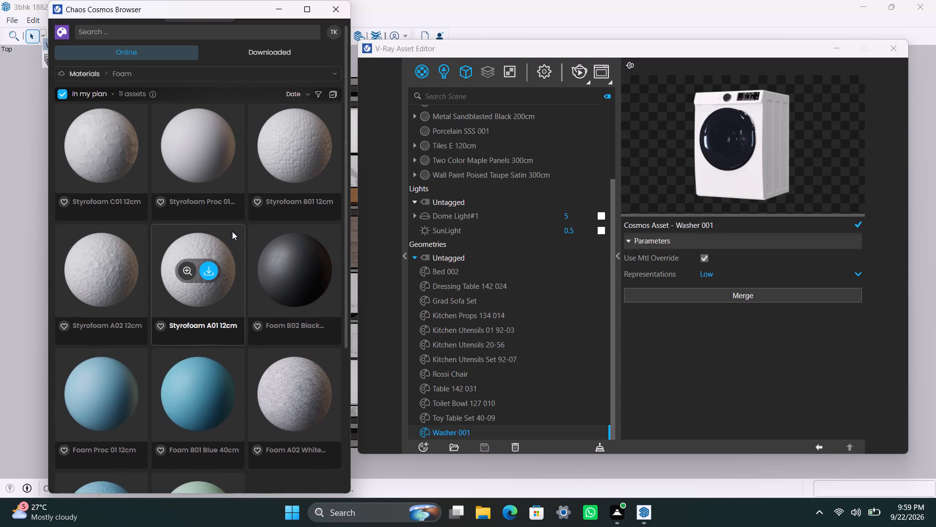
scroll(208, 280, "up", 8)
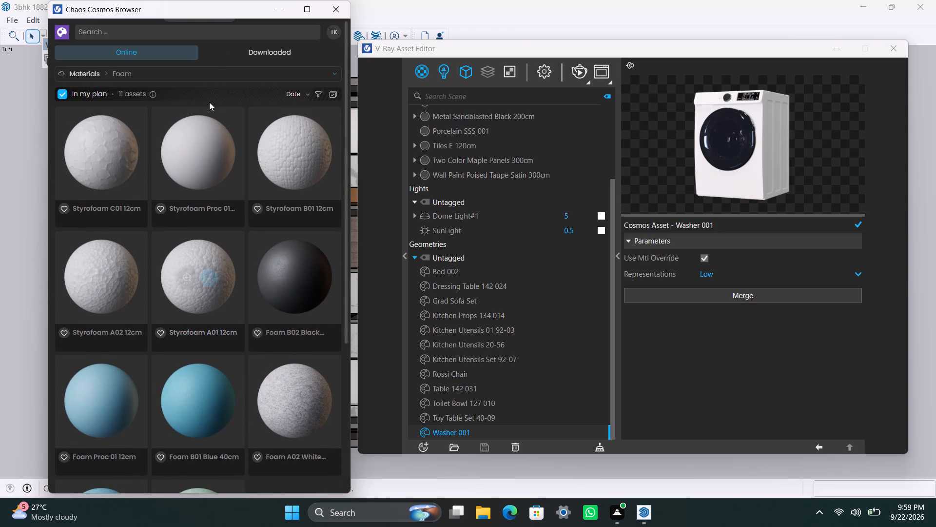
left_click(217, 79)
left_click(219, 81)
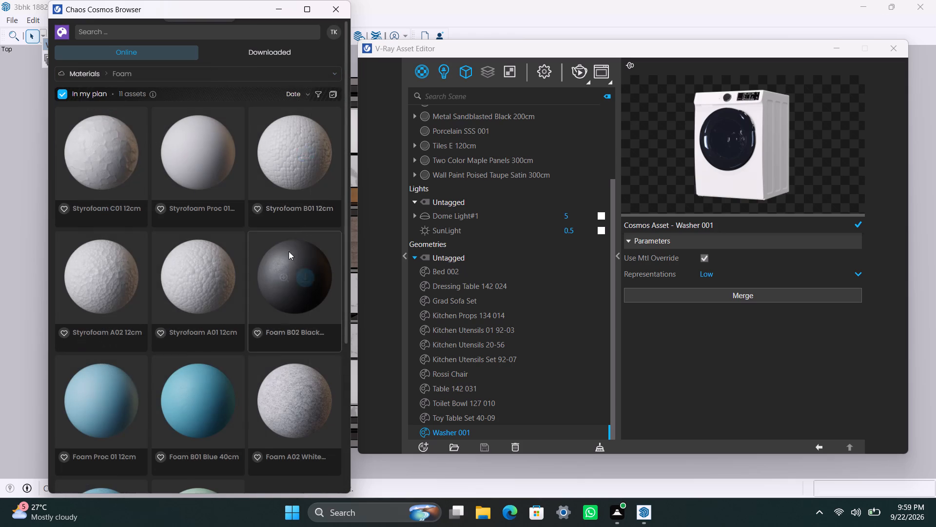
scroll(279, 305, "down", 3)
scroll(263, 390, "up", 12)
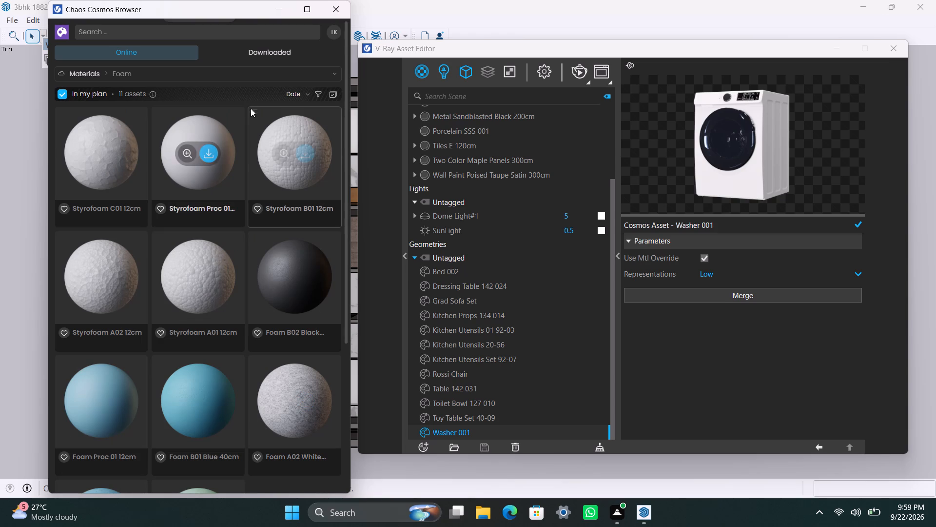
Examine the paper, paper lamp and patterned wallpaper materials in the online Cosmos Paper category.
left_click(306, 71)
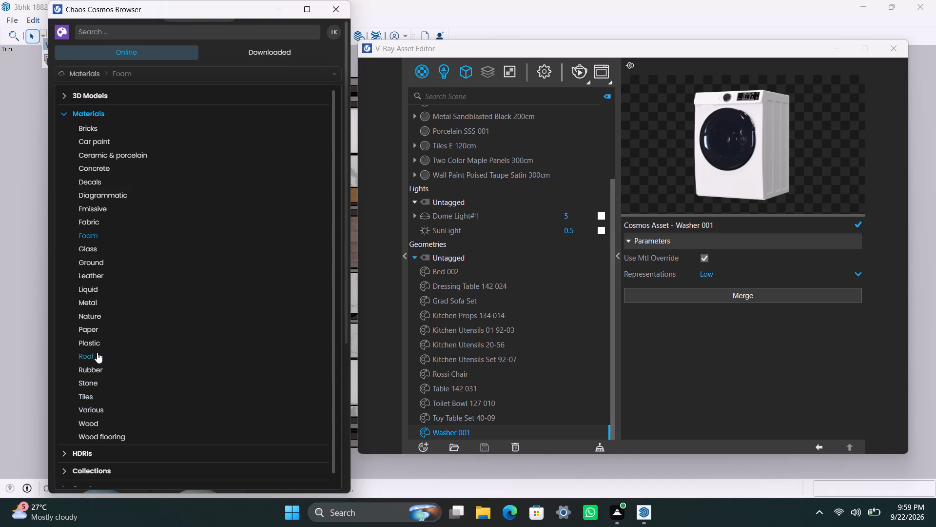
left_click(96, 325)
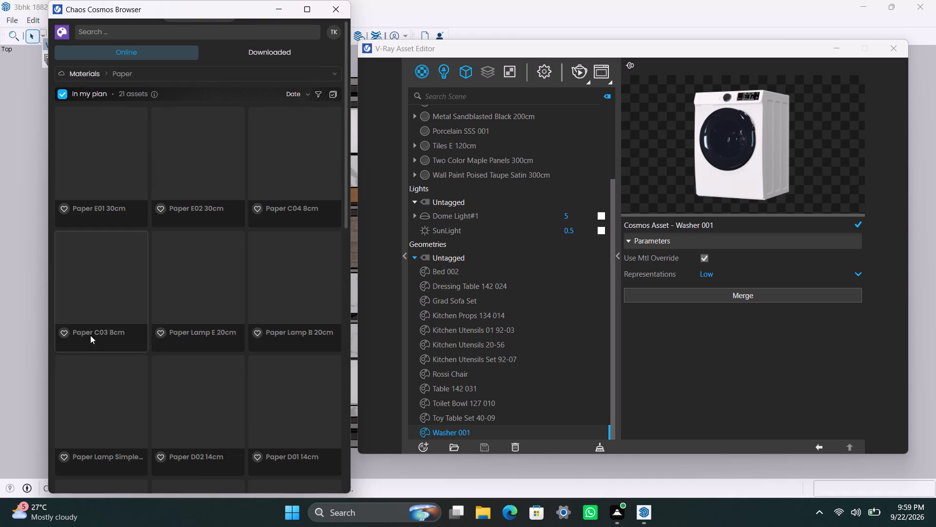
scroll(213, 349, "down", 3)
scroll(204, 412, "down", 4)
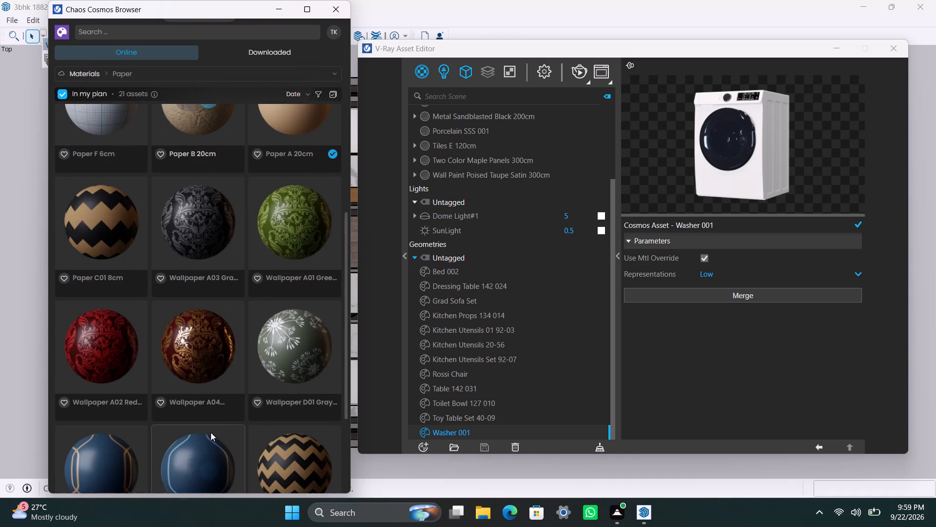
scroll(219, 404, "down", 8)
scroll(222, 387, "up", 12)
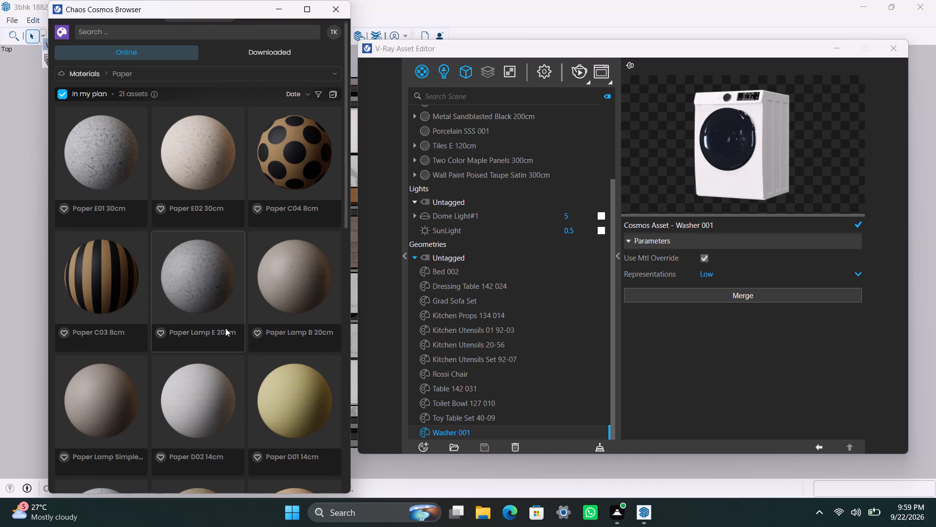
scroll(225, 328, "up", 4)
scroll(231, 285, "up", 4)
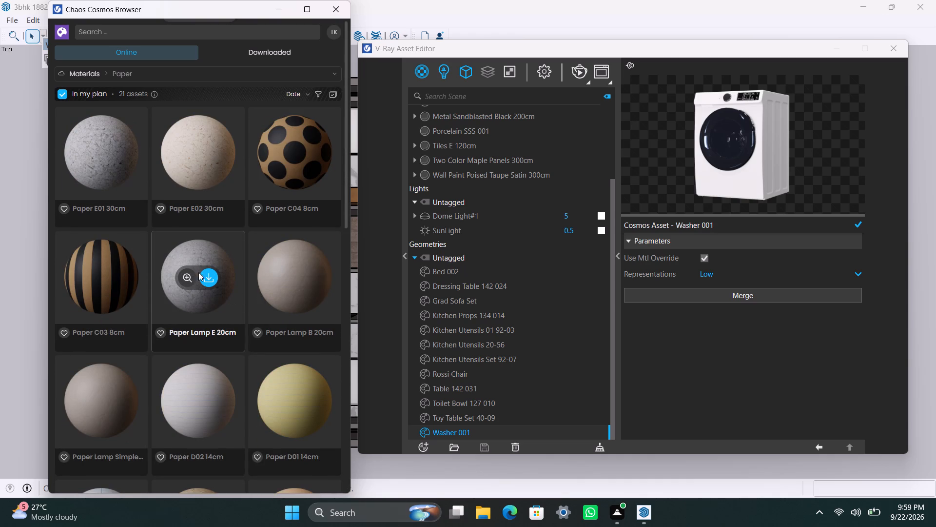
Examine the vintage, worn, suede, full grain and coloured leather materials in the online Cosmos Leather category.
left_click(272, 78)
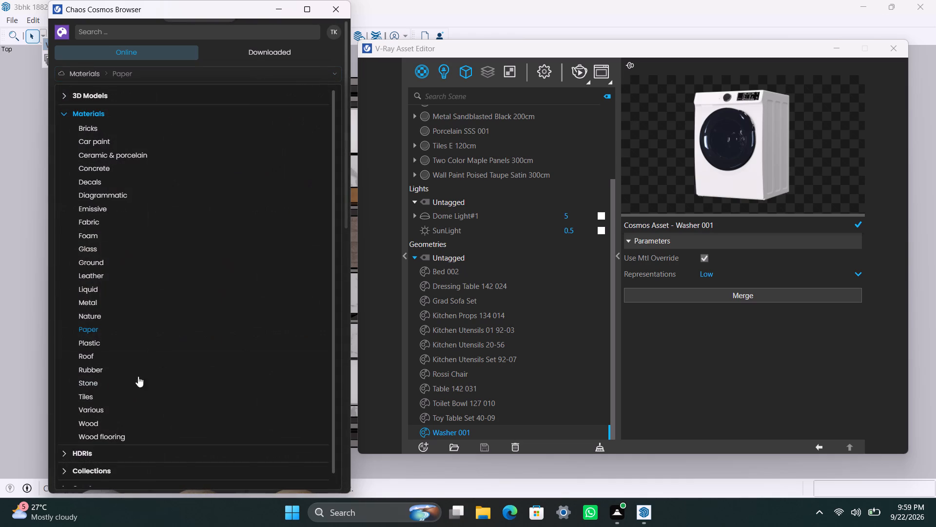
left_click(95, 278)
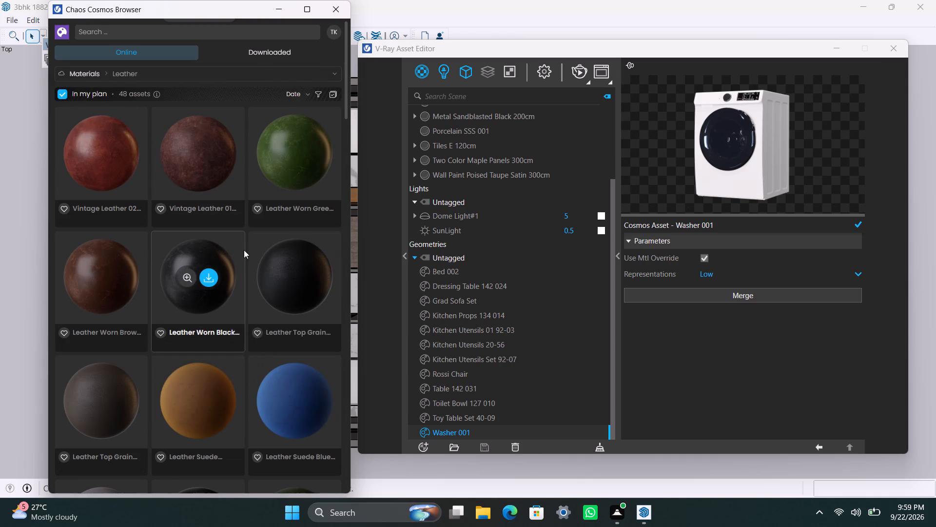
scroll(245, 259, "down", 10)
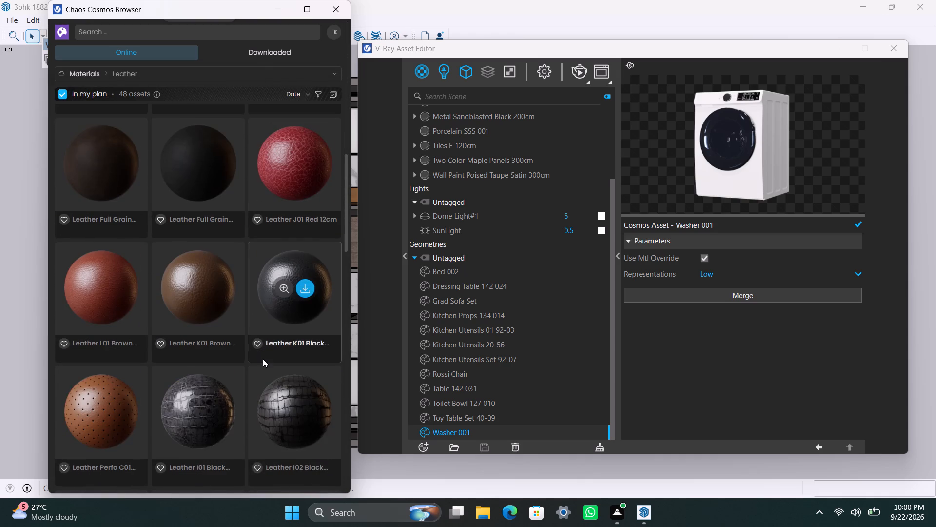
scroll(263, 359, "down", 10)
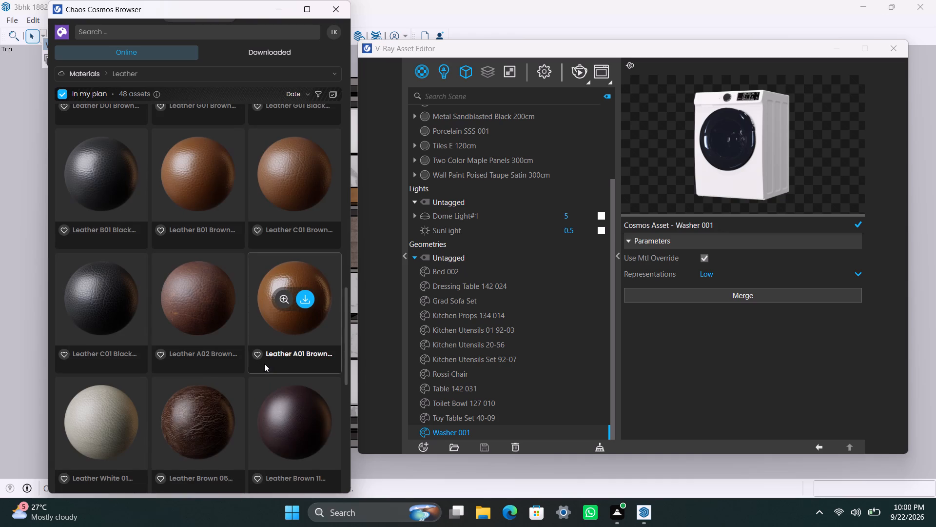
scroll(264, 364, "up", 16)
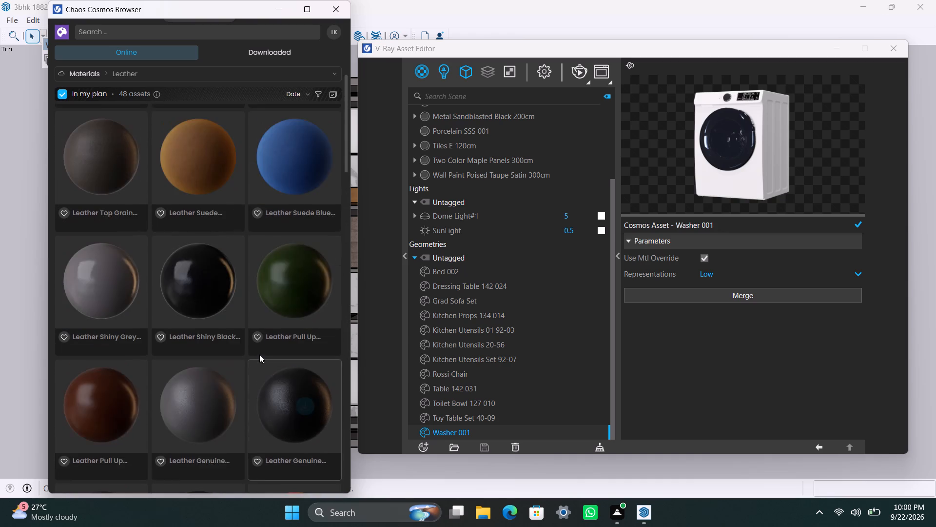
scroll(259, 354, "up", 11)
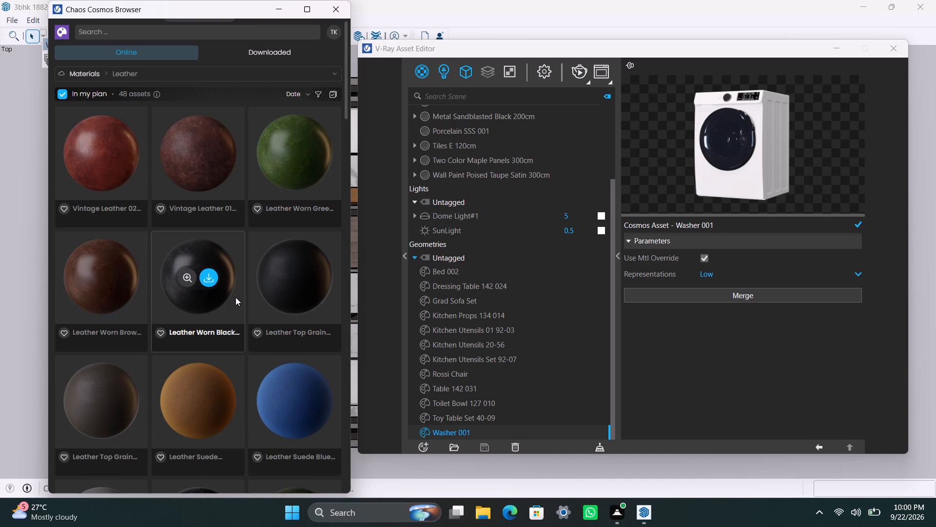
Examine the digital clock and LED materials in the online Cosmos Emissive category through to the end of the list.
left_click(321, 74)
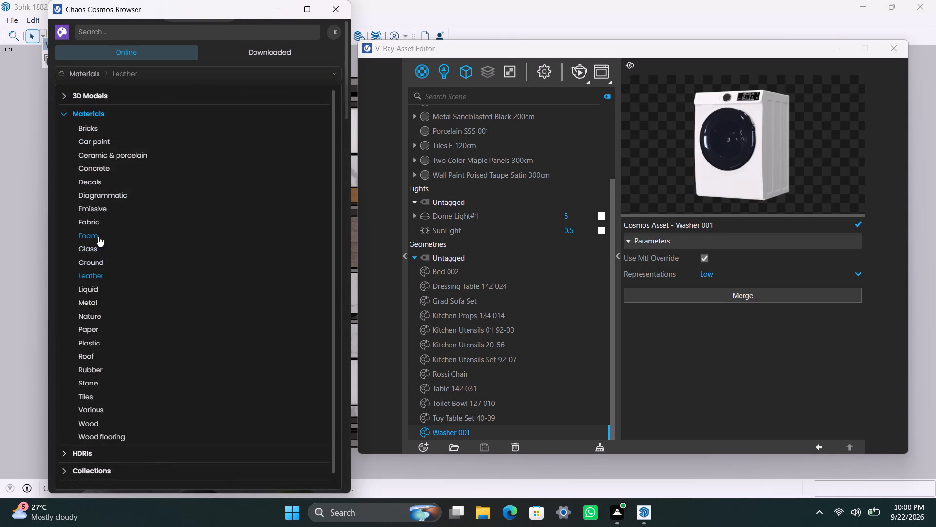
left_click(105, 208)
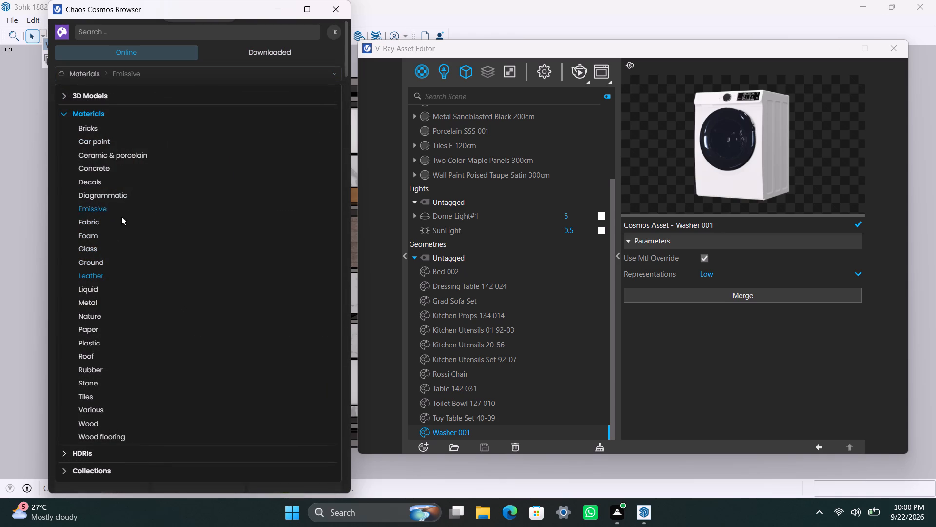
scroll(225, 369, "down", 1)
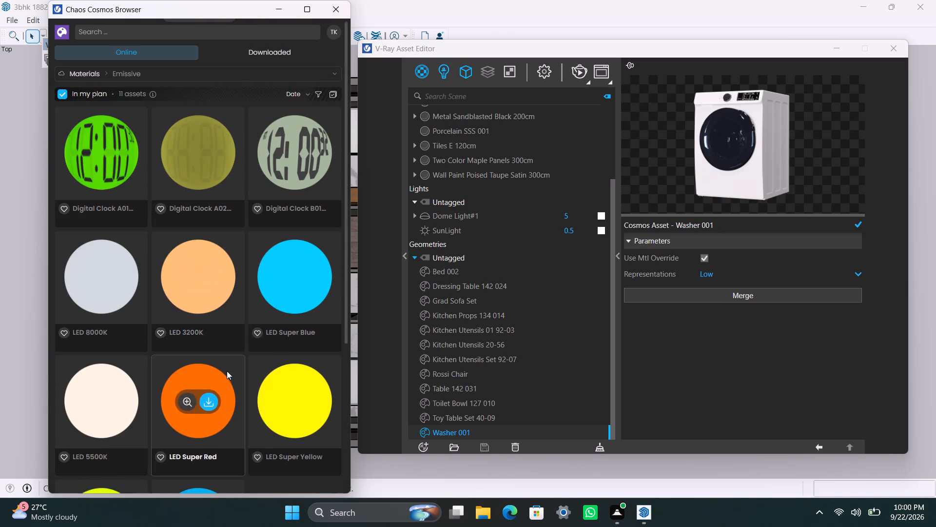
scroll(227, 371, "down", 6)
scroll(237, 386, "up", 3)
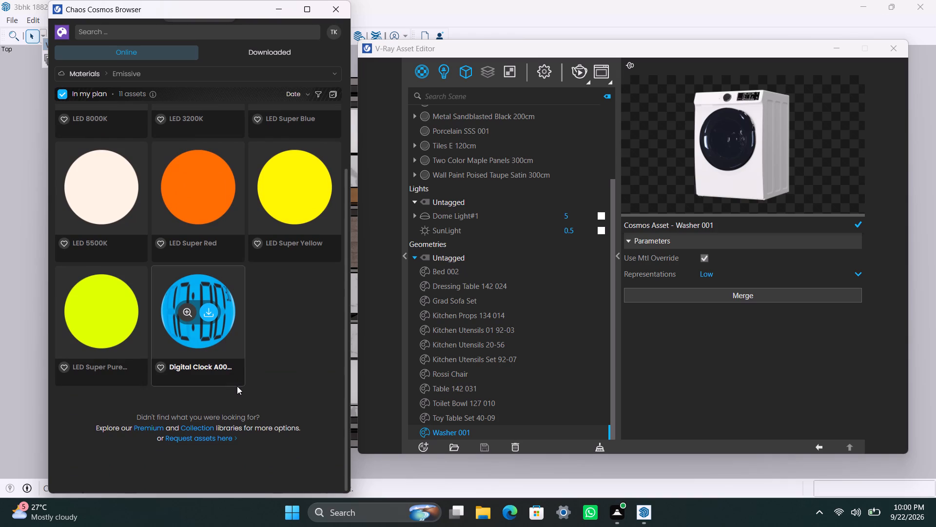
scroll(237, 386, "up", 4)
scroll(270, 286, "up", 11)
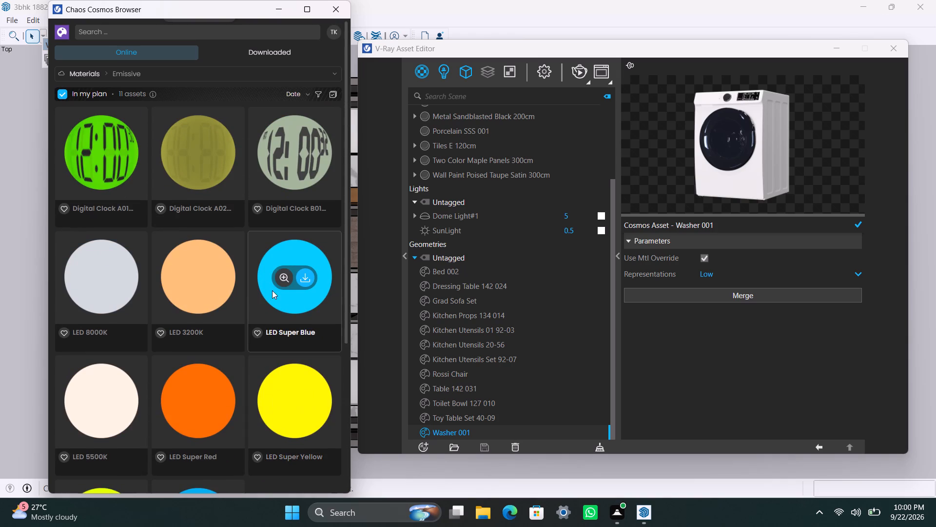
Review the Emissive category again, comparing the white LED, coloured LED and digital clock materials.
scroll(253, 295, "down", 5)
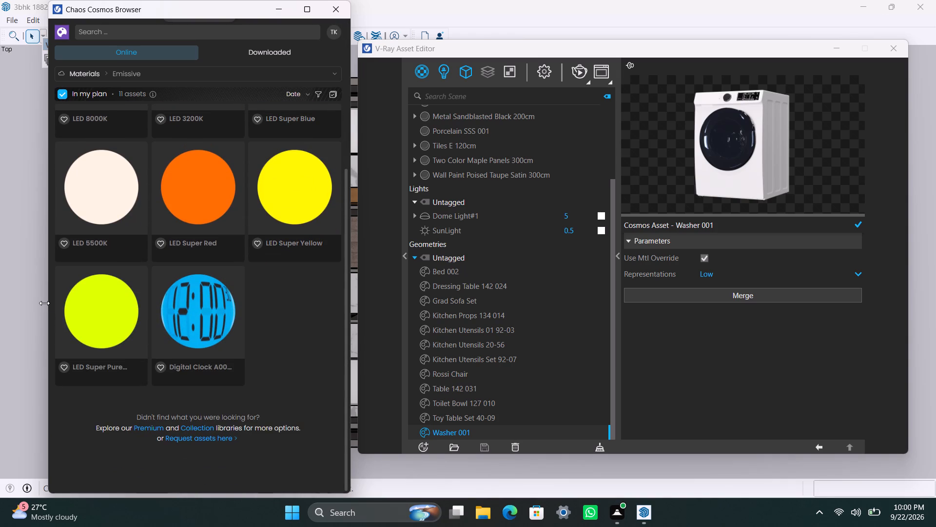
scroll(191, 343, "up", 7)
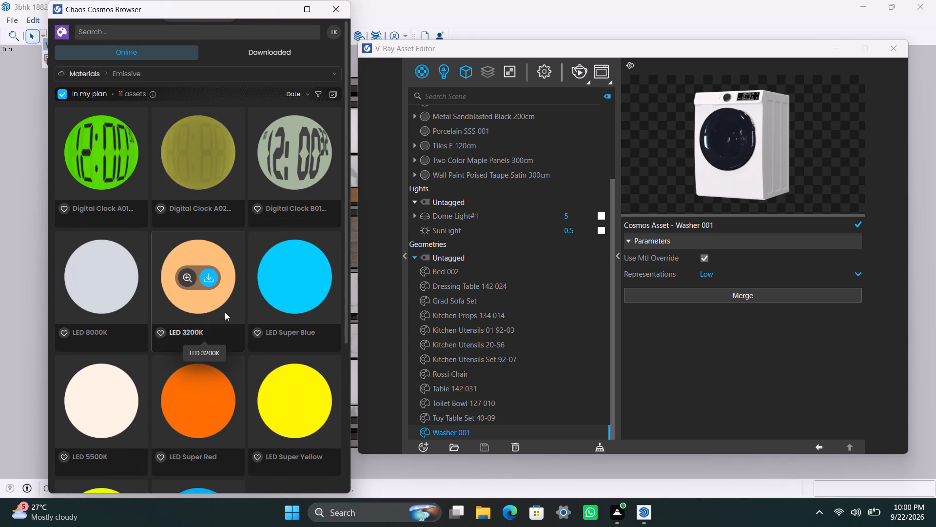
scroll(234, 290, "up", 3)
scroll(245, 217, "down", 9)
scroll(239, 247, "up", 8)
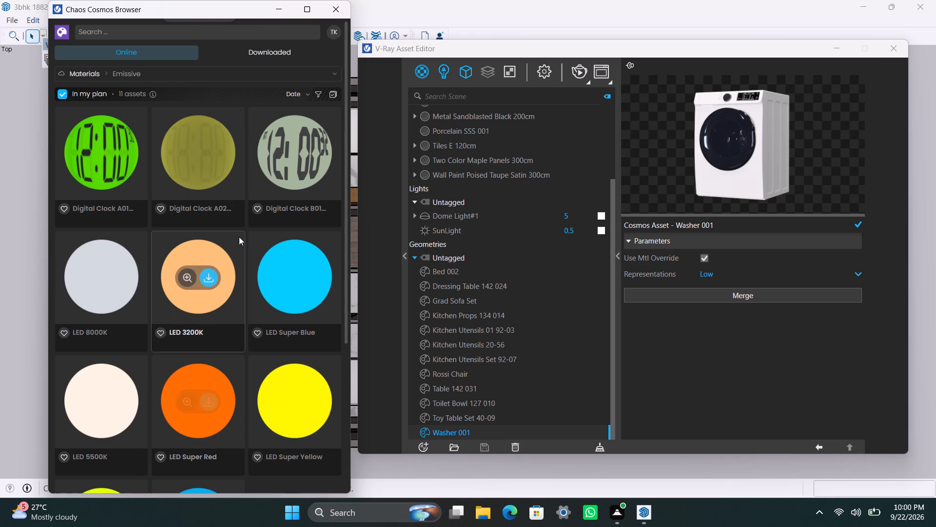
scroll(239, 237, "up", 4)
Examine the simple glass, wireframe, grid, falloff and 3D print materials in the online Cosmos Diagrammatic category.
left_click(326, 67)
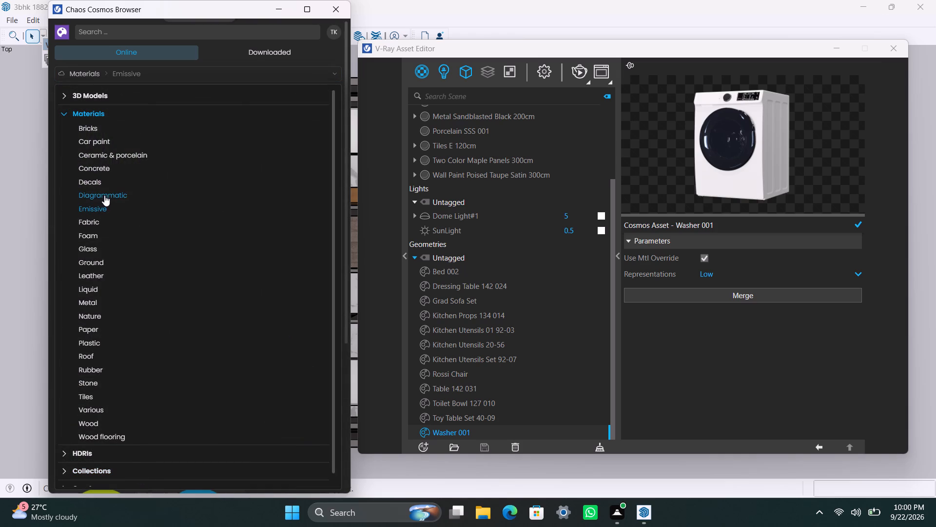
left_click(104, 195)
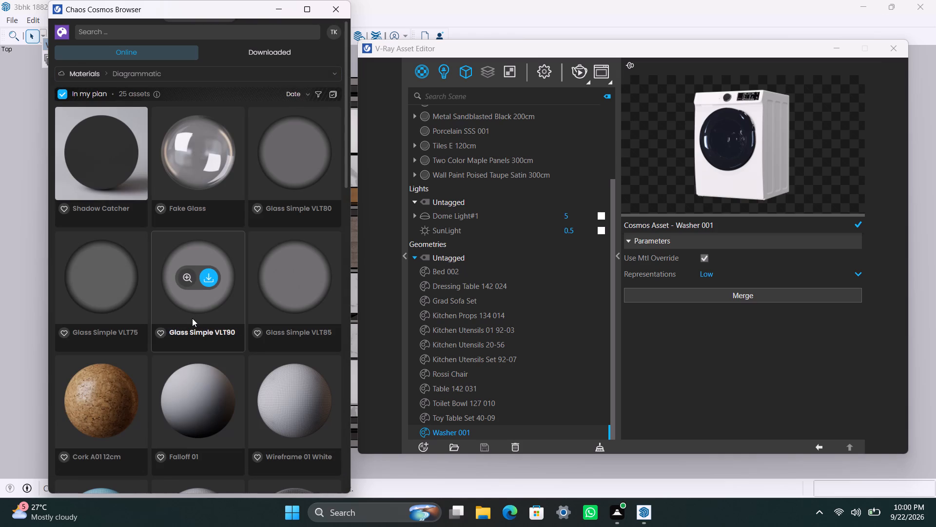
scroll(192, 318, "down", 5)
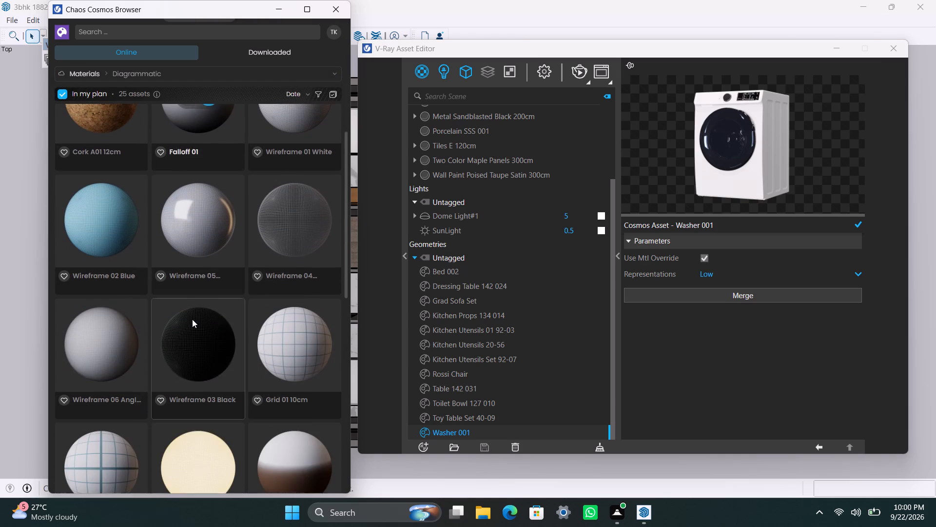
scroll(192, 319, "down", 6)
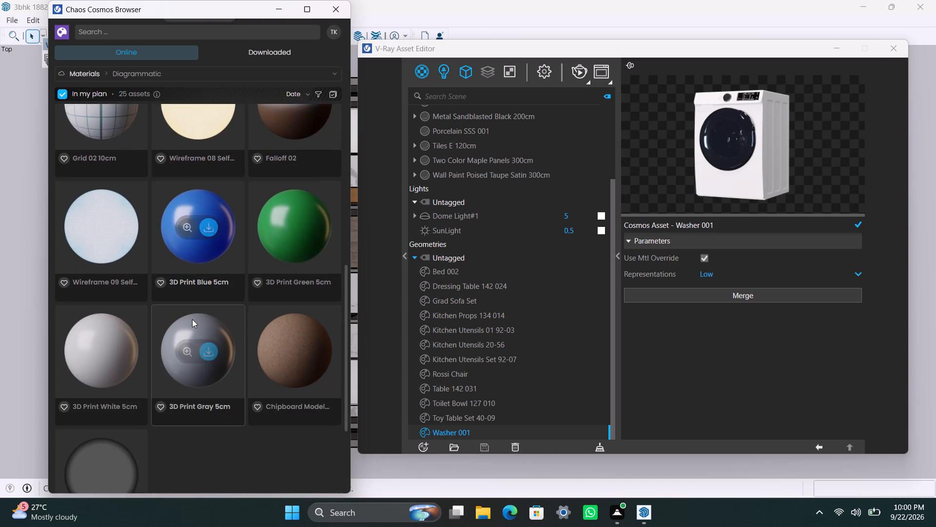
scroll(192, 319, "down", 3)
scroll(192, 320, "up", 18)
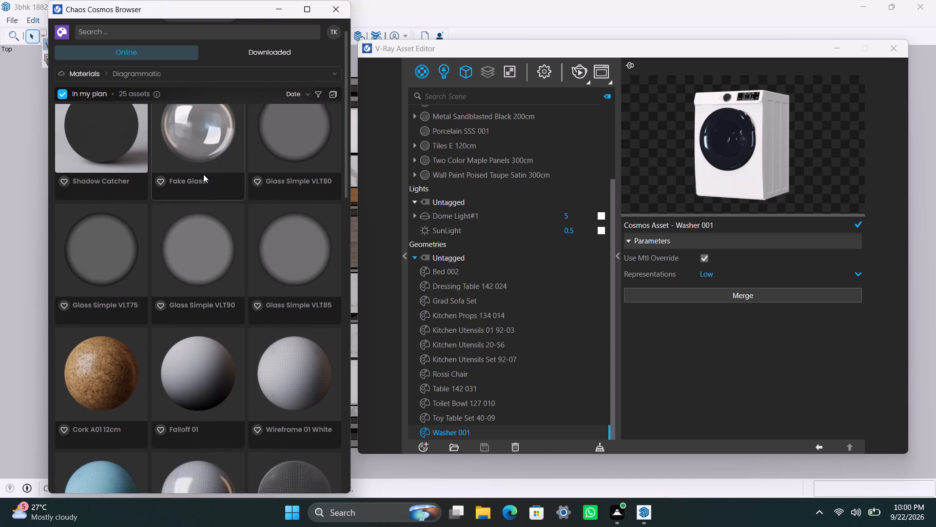
scroll(206, 178, "up", 3)
scroll(237, 229, "up", 2)
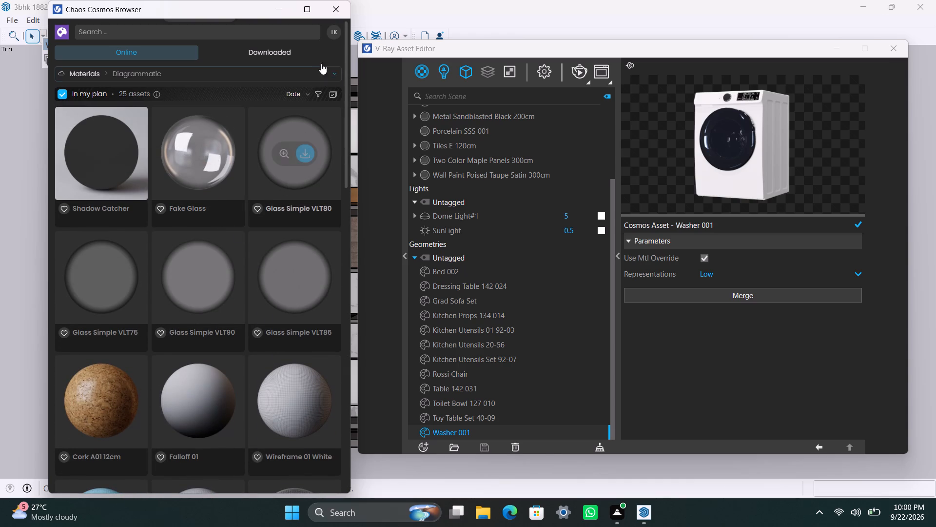
Examine the concrete damage and leak, number, letter and street marking materials in the online Cosmos Decals category.
left_click(322, 70)
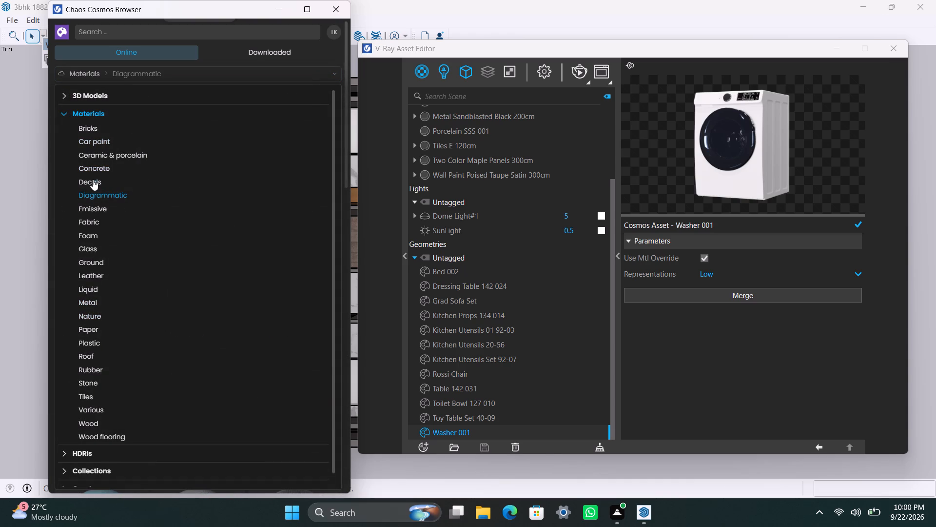
left_click(93, 182)
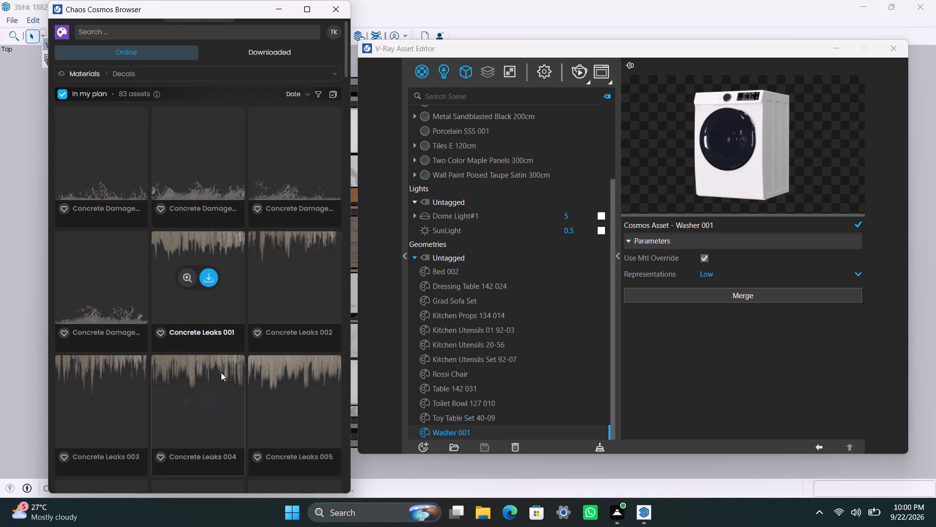
scroll(232, 384, "down", 14)
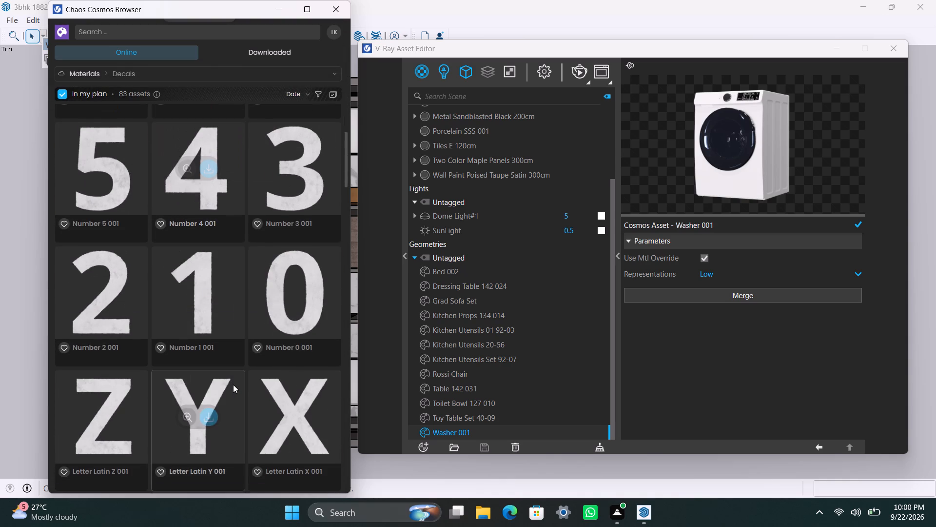
scroll(233, 385, "down", 3)
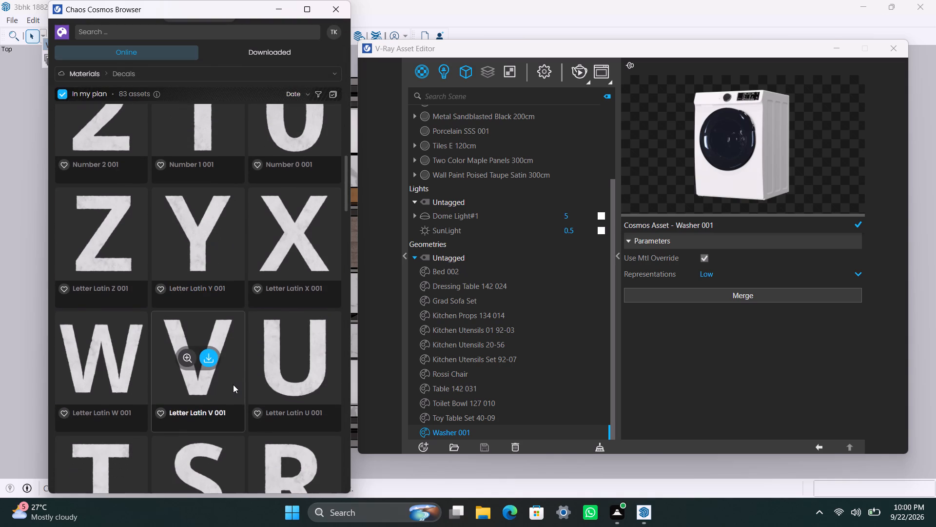
scroll(233, 385, "down", 3)
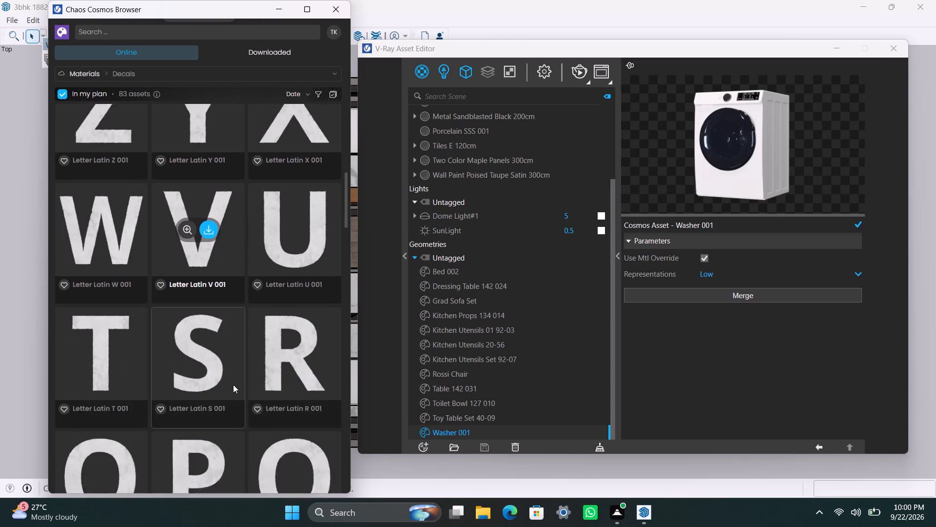
scroll(233, 385, "down", 14)
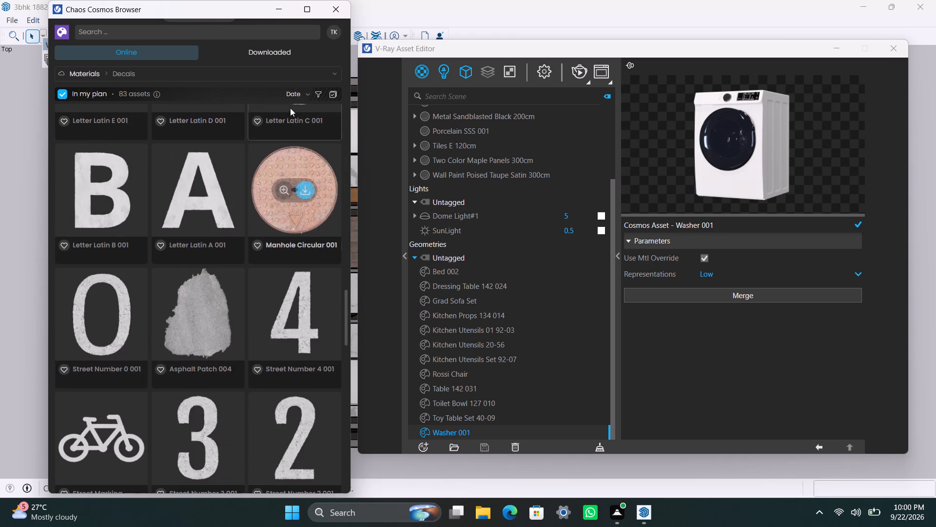
Examine the simple, stochastic, flakes and matte paint materials in the online Cosmos Car paint category.
left_click(305, 74)
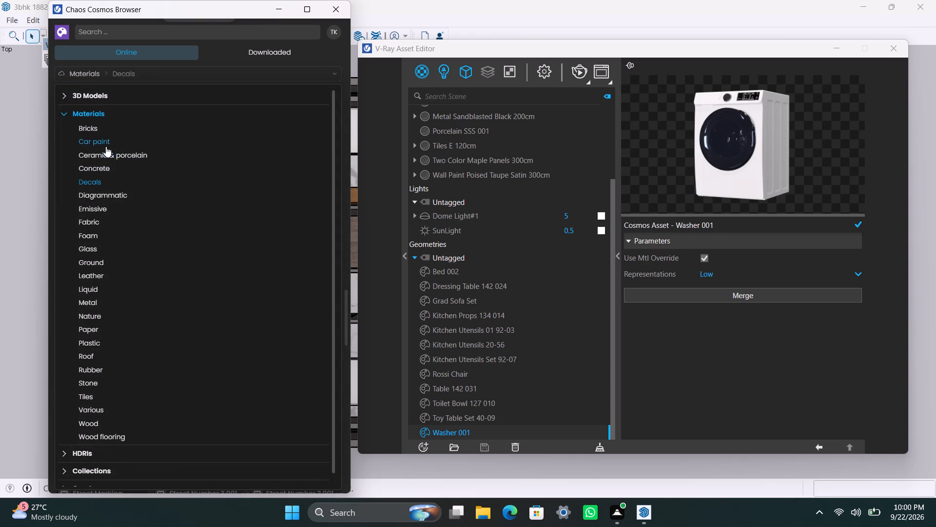
left_click(106, 145)
scroll(228, 307, "down", 4)
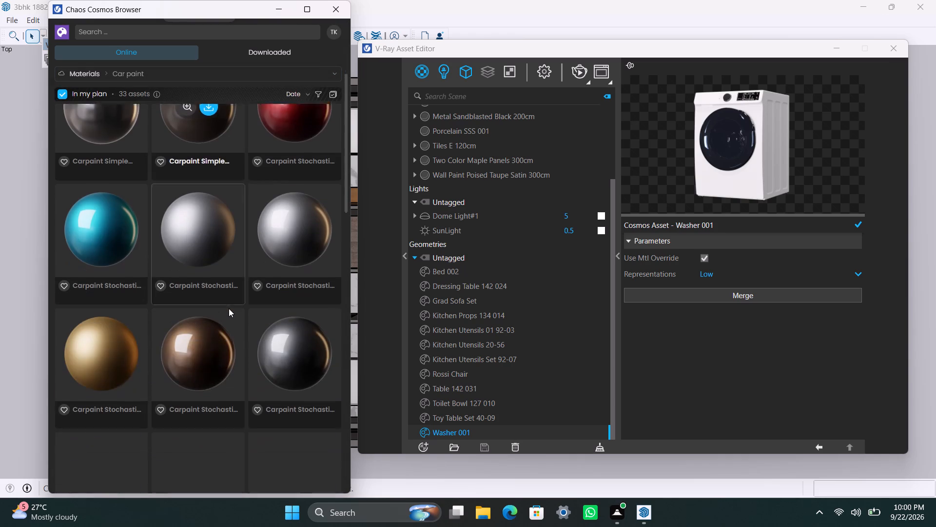
scroll(229, 308, "up", 7)
scroll(229, 308, "down", 3)
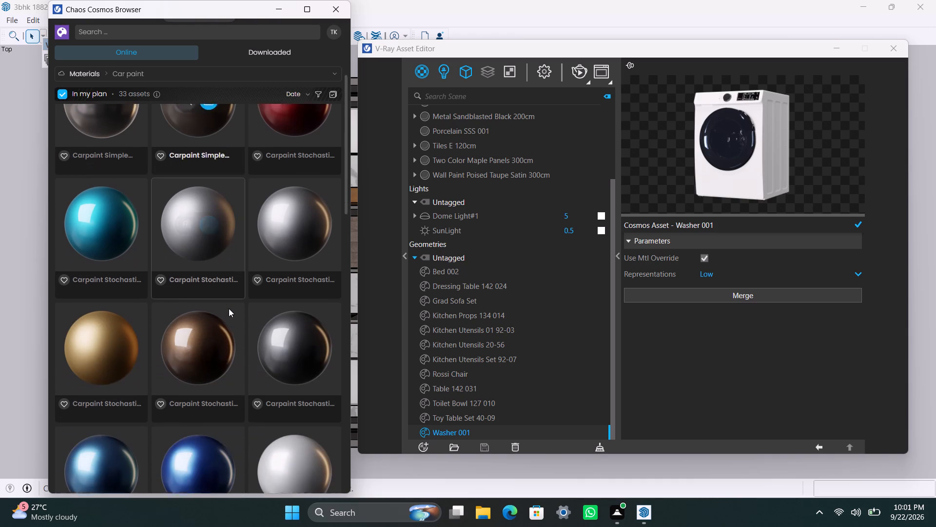
scroll(229, 308, "down", 7)
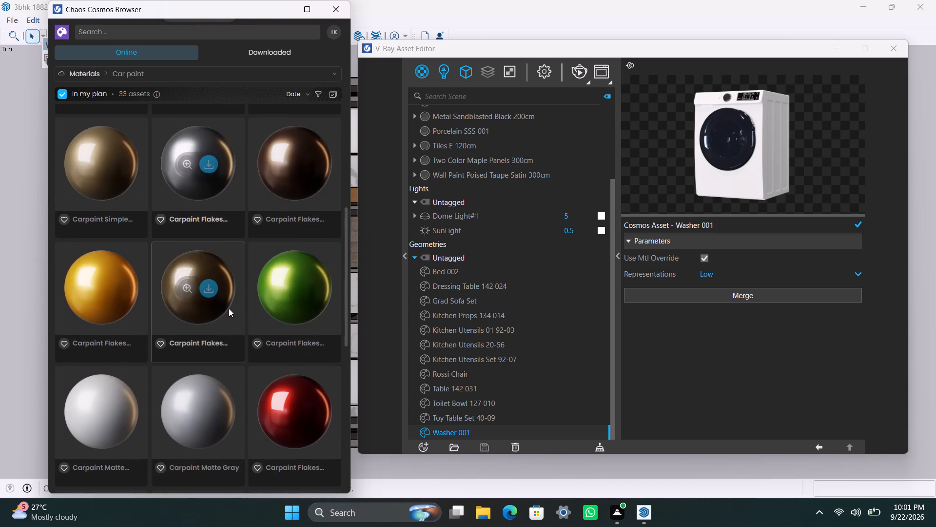
scroll(229, 308, "down", 11)
scroll(229, 321, "up", 11)
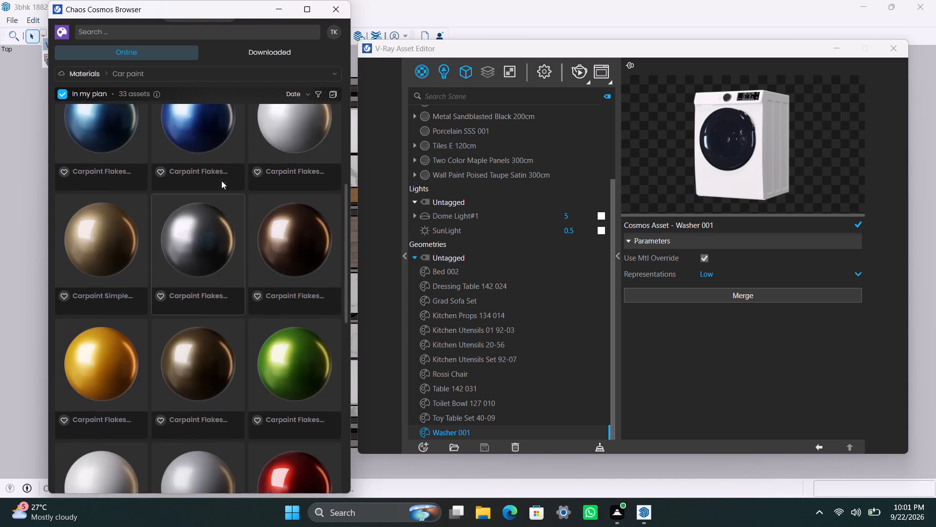
scroll(221, 181, "up", 19)
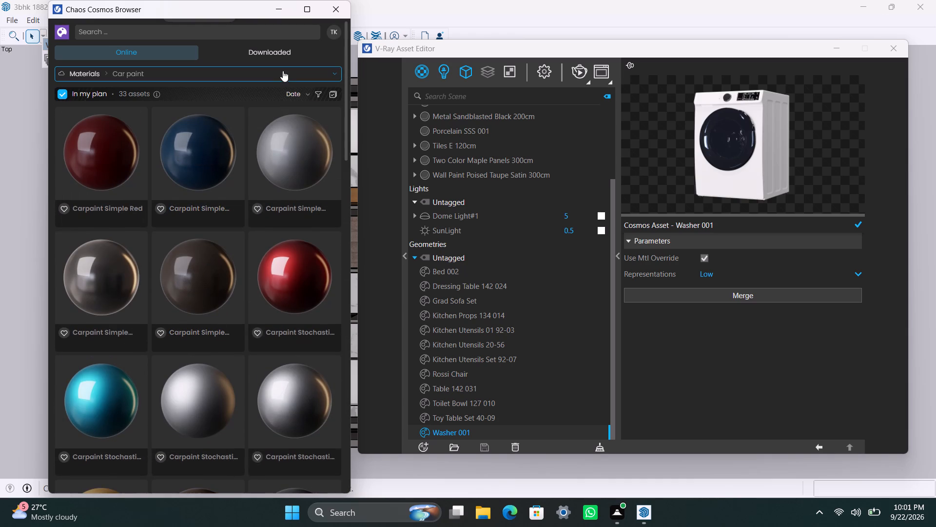
Examine the weathered, simple, painted and brick wall materials in the online Cosmos Bricks category through to the end.
left_click(283, 71)
left_click(95, 129)
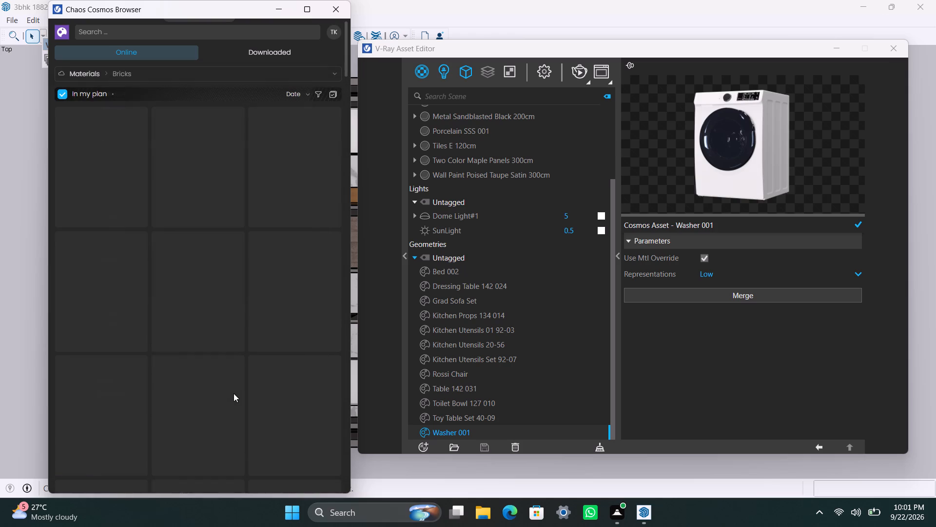
scroll(229, 392, "down", 6)
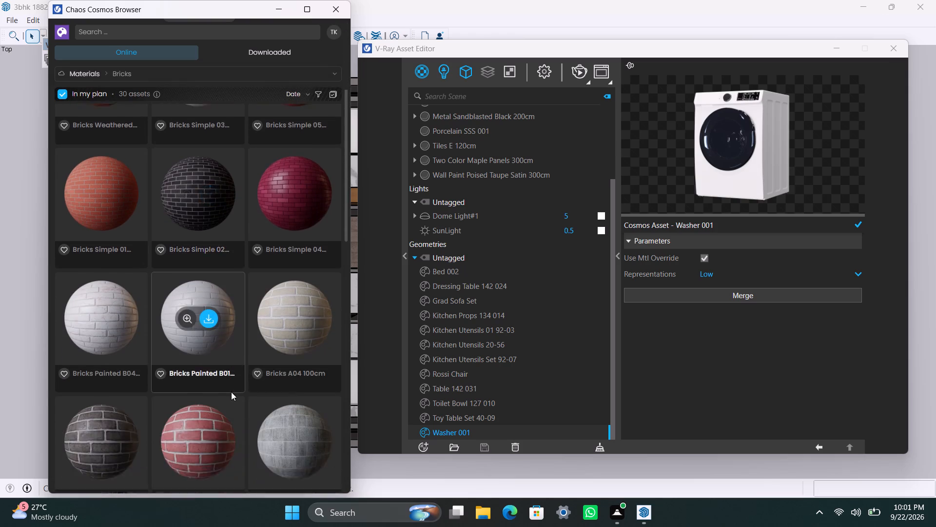
scroll(232, 392, "down", 14)
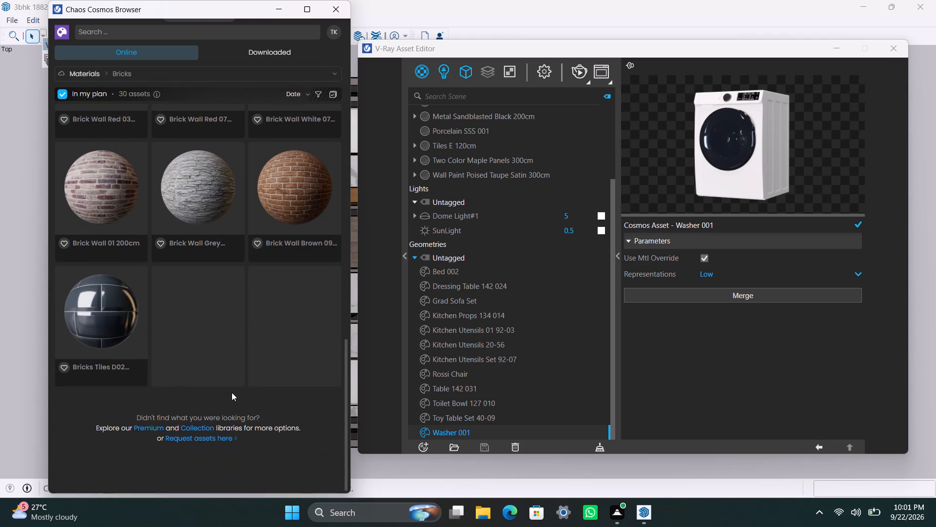
scroll(232, 392, "down", 4)
scroll(232, 392, "up", 15)
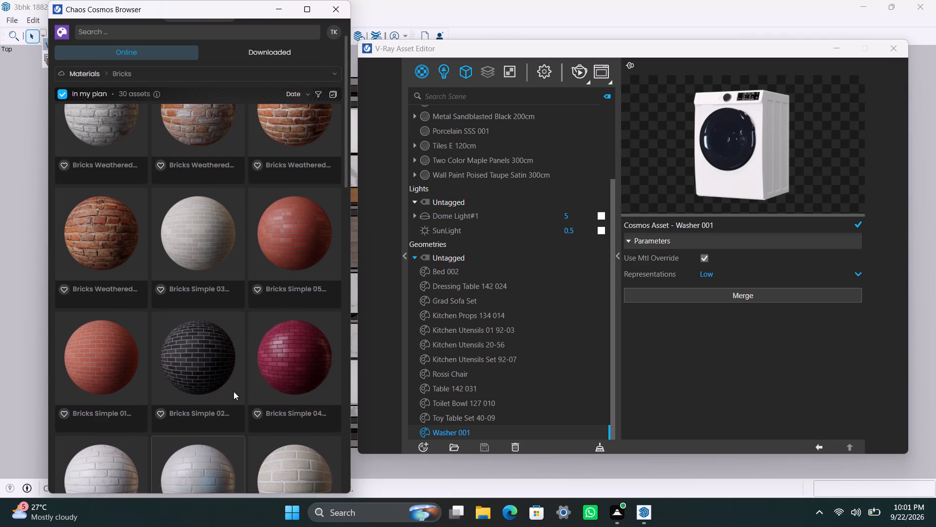
scroll(234, 391, "up", 12)
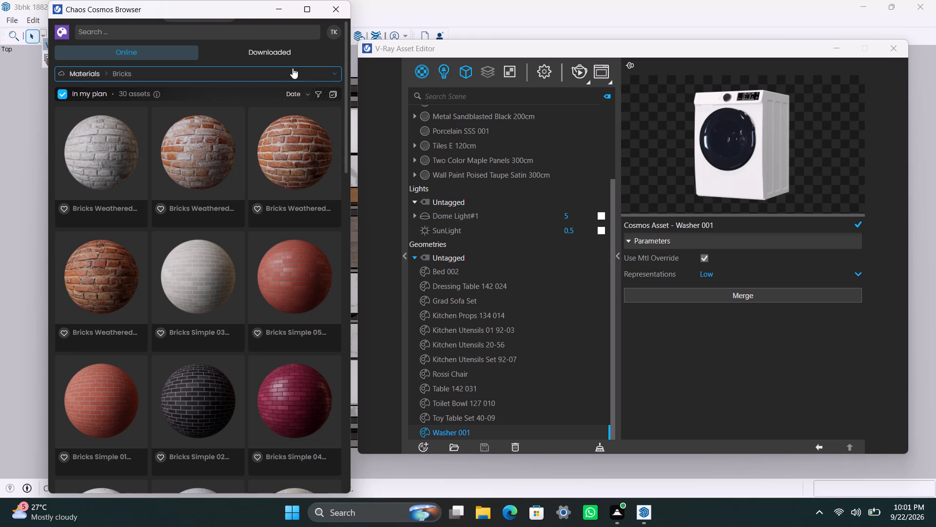
Examine the rough, EPDM and plain rubber materials in the online Cosmos Rubber category.
left_click(292, 68)
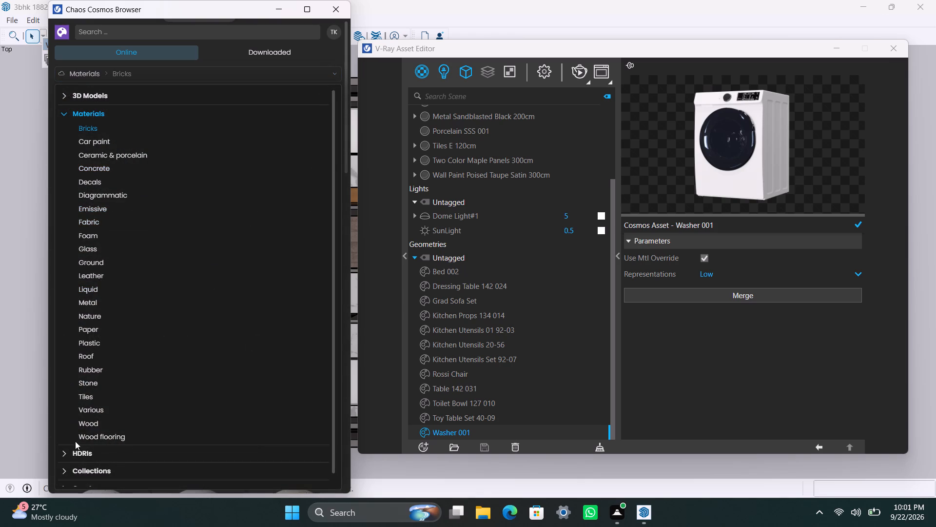
left_click(94, 371)
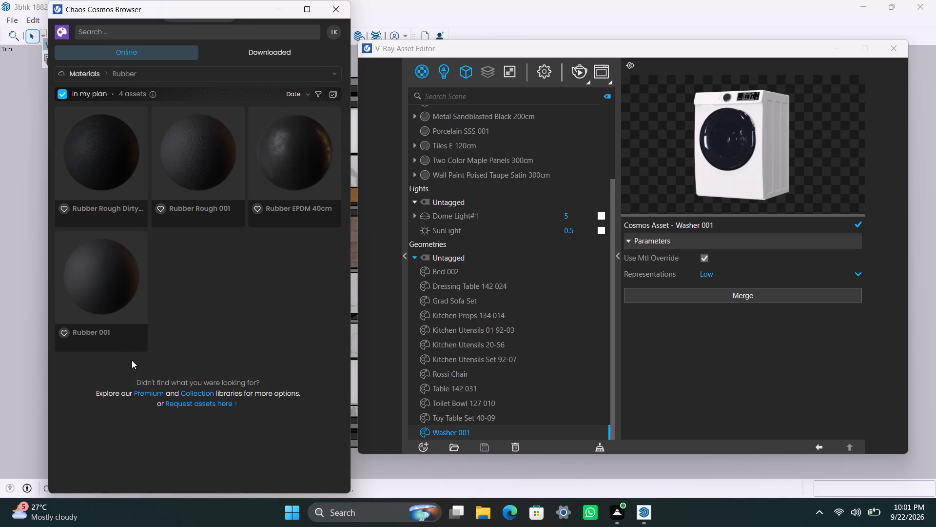
Review the LED and digital clock materials in the online Cosmos Emissive category once more.
left_click(325, 77)
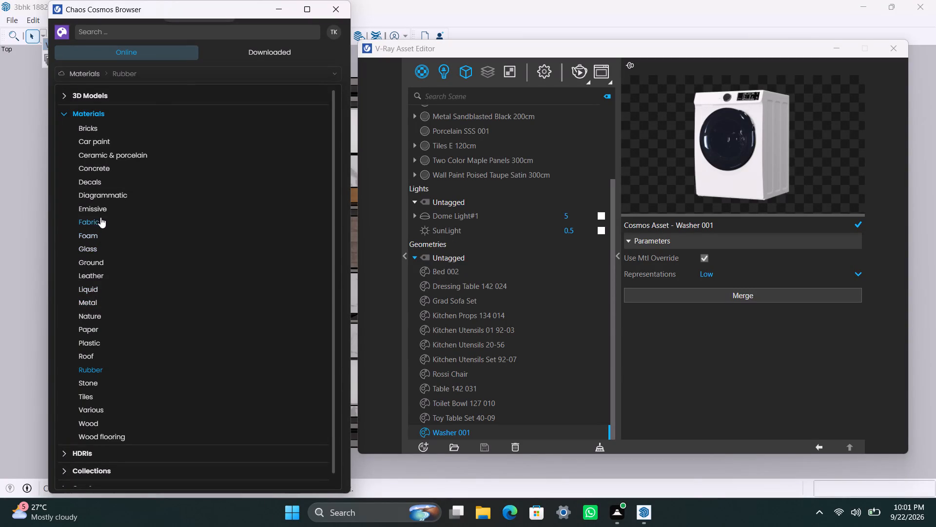
left_click(106, 205)
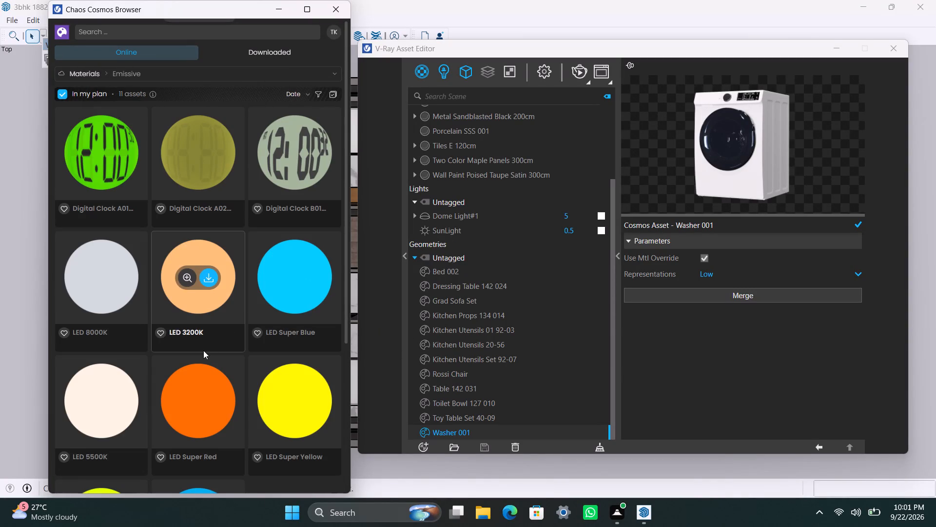
scroll(204, 351, "down", 4)
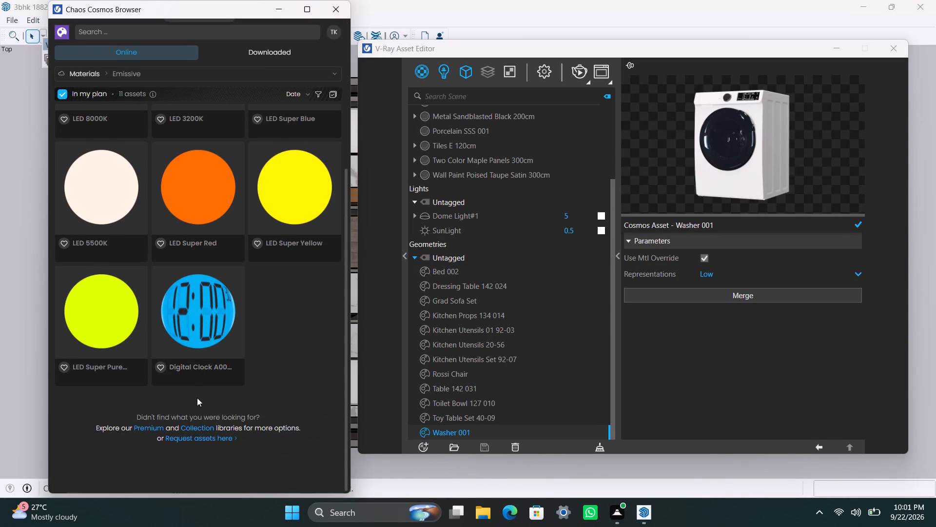
scroll(197, 398, "up", 1)
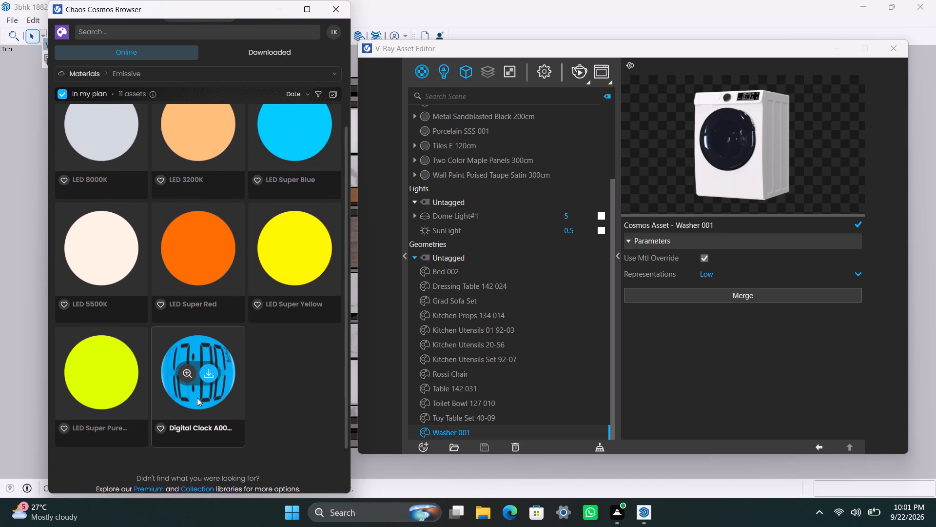
scroll(197, 398, "up", 4)
scroll(197, 398, "down", 3)
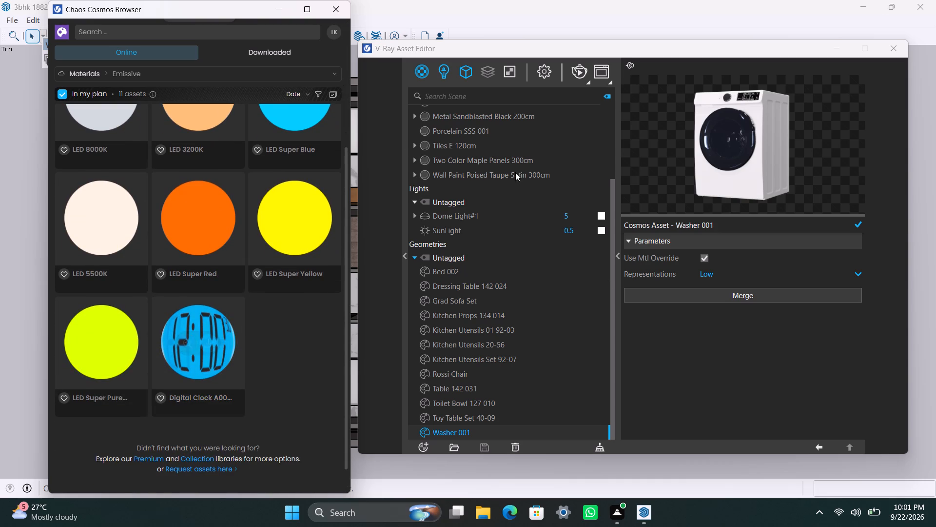
Minimize the Chaos Cosmos Browser and the V-Ray Asset Editor to clear the view of the floor plan.
left_click(271, 15)
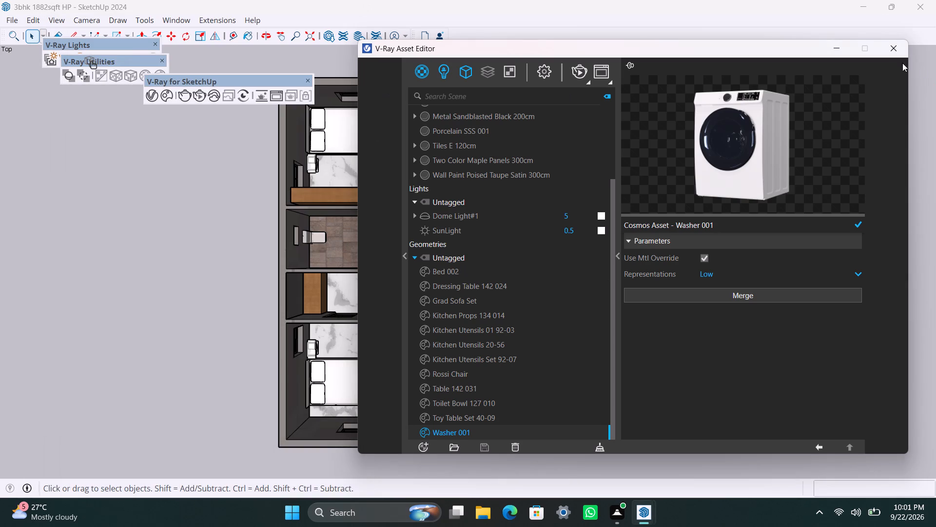
left_click(844, 52)
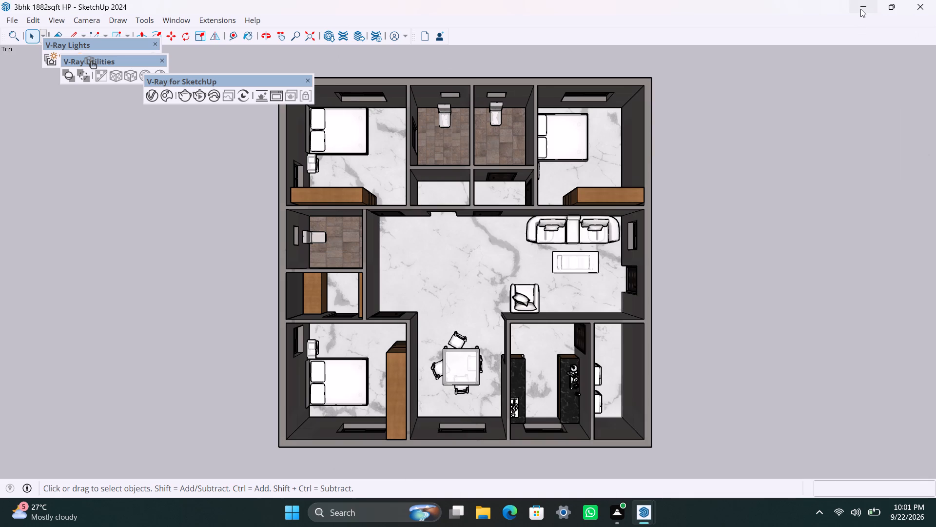
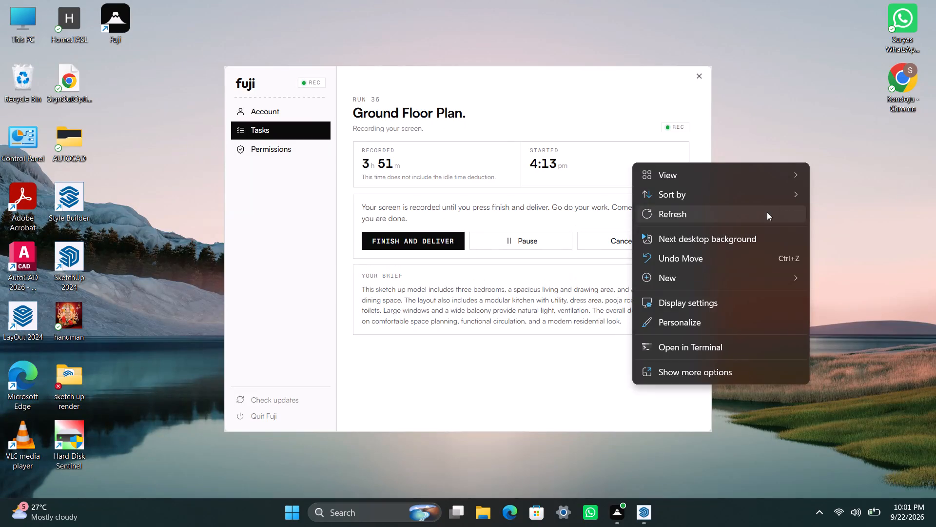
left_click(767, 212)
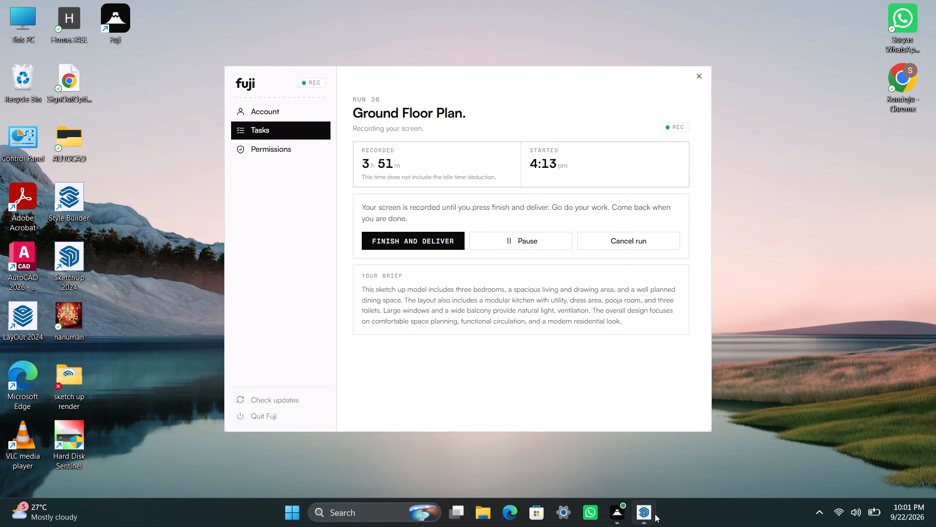
Switch back to SketchUp and review the LED and digital clock materials in the online Cosmos Emissive category.
left_click(655, 514)
scroll(247, 375, "down", 2)
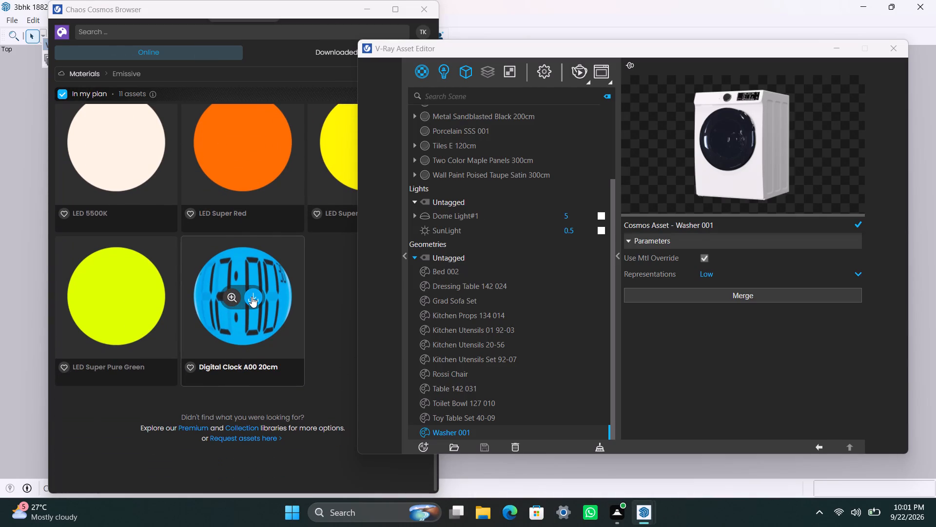
scroll(261, 309, "down", 2)
scroll(262, 309, "up", 8)
scroll(215, 273, "up", 7)
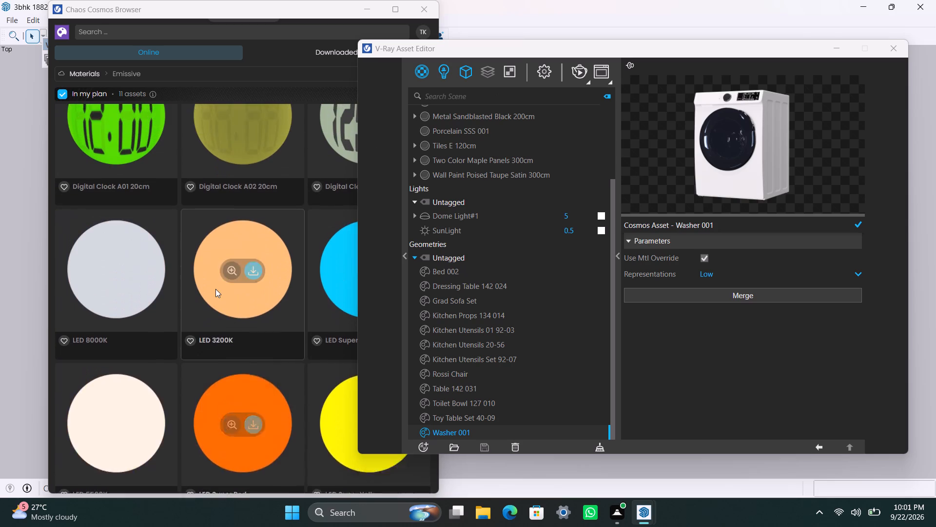
scroll(215, 289, "up", 4)
scroll(230, 249, "up", 4)
scroll(221, 242, "down", 4)
scroll(222, 257, "up", 9)
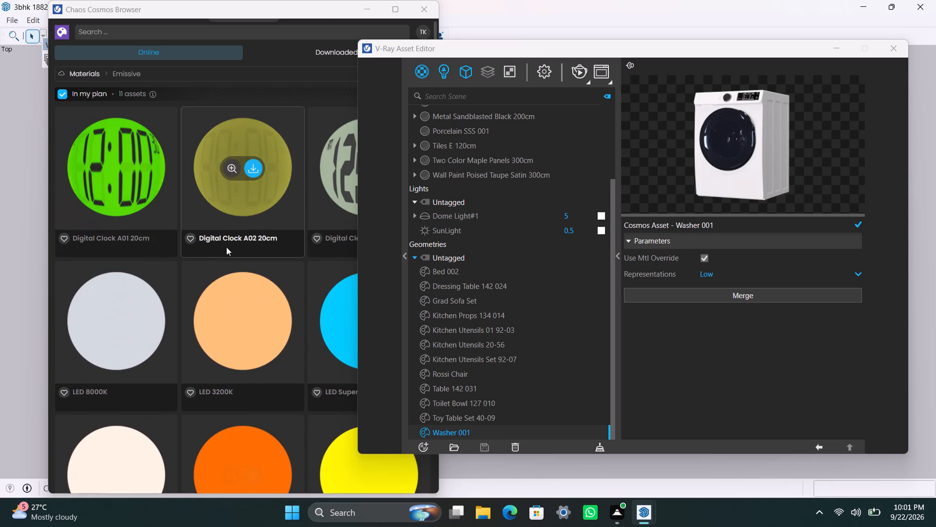
scroll(226, 247, "up", 3)
scroll(231, 304, "down", 5)
scroll(240, 351, "down", 5)
scroll(271, 377, "up", 7)
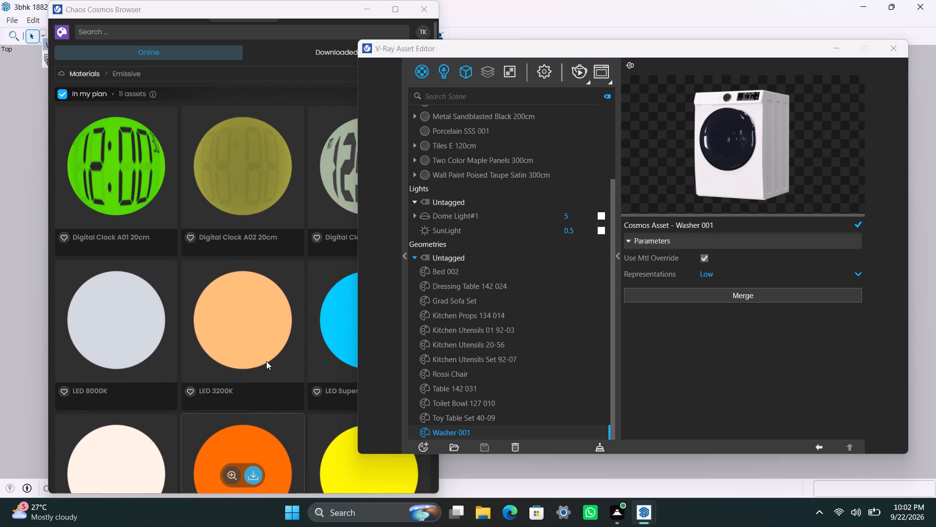
scroll(266, 361, "up", 7)
Look over the concrete damage trim and concrete leak decals in the online Cosmos Decals category.
left_click(267, 71)
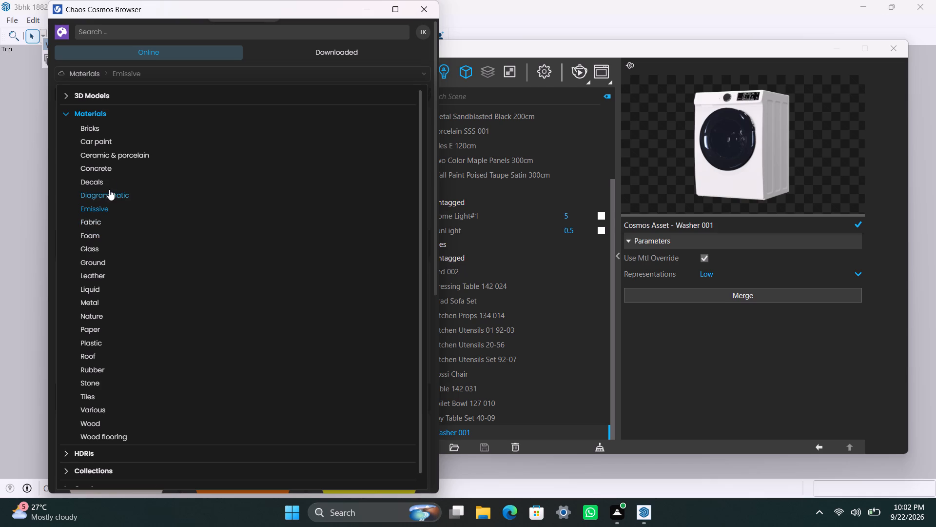
left_click(101, 180)
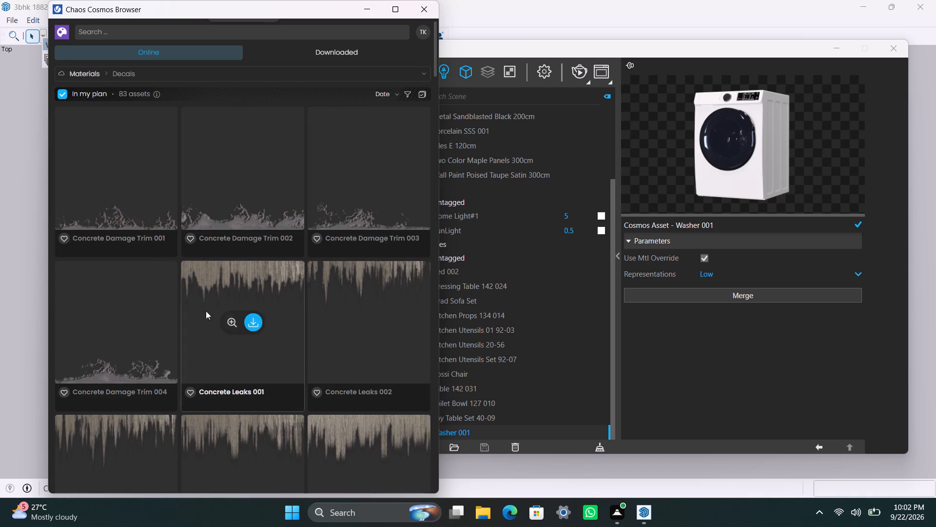
scroll(226, 354, "down", 3)
scroll(227, 354, "up", 8)
Return to the online Cosmos Emissive category and look through its LED and digital clock materials again.
left_click(280, 74)
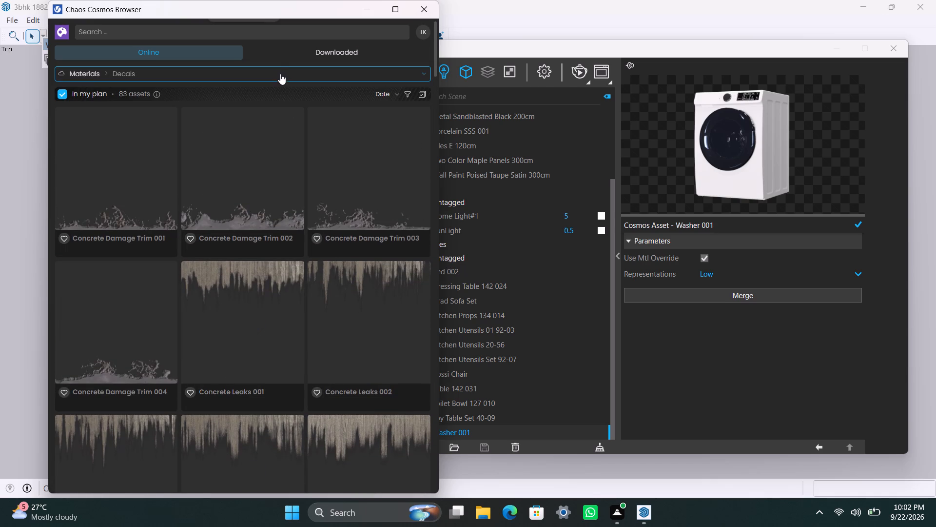
left_click(114, 211)
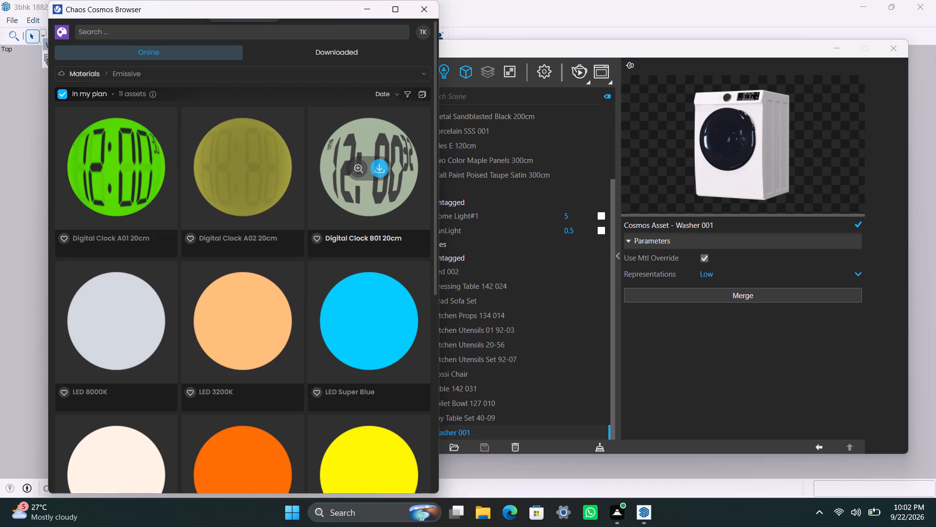
scroll(187, 325, "down", 5)
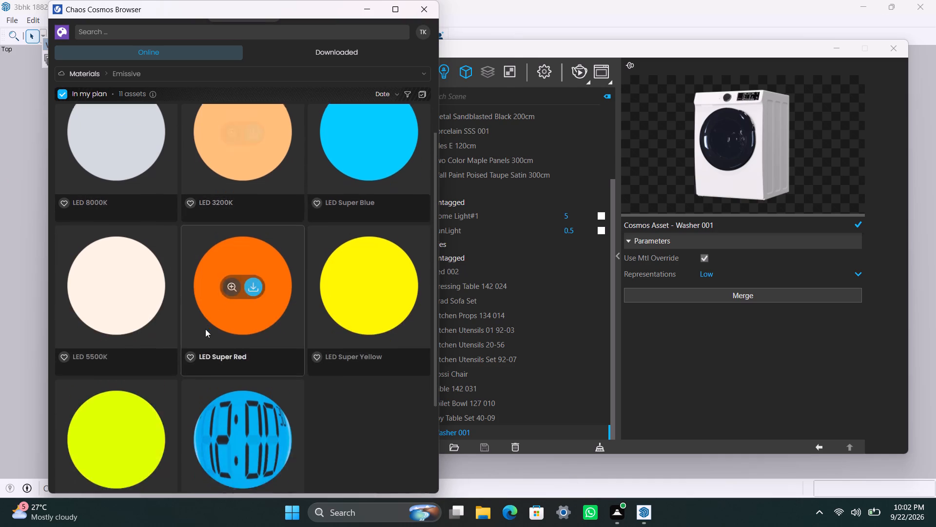
Examine the chocolate, carbon fiber, pearl, ceiling and gem materials in the online Cosmos Various category through to the end.
left_click(370, 74)
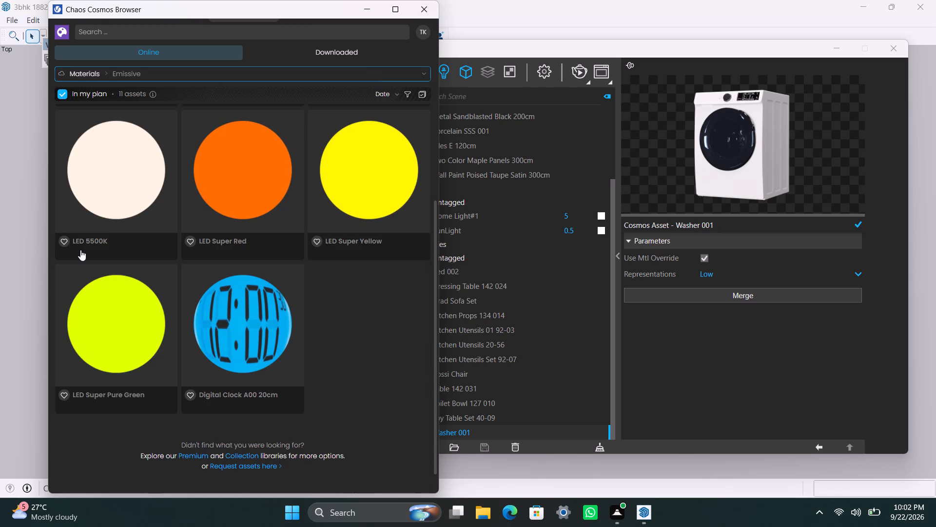
scroll(101, 194, "up", 5)
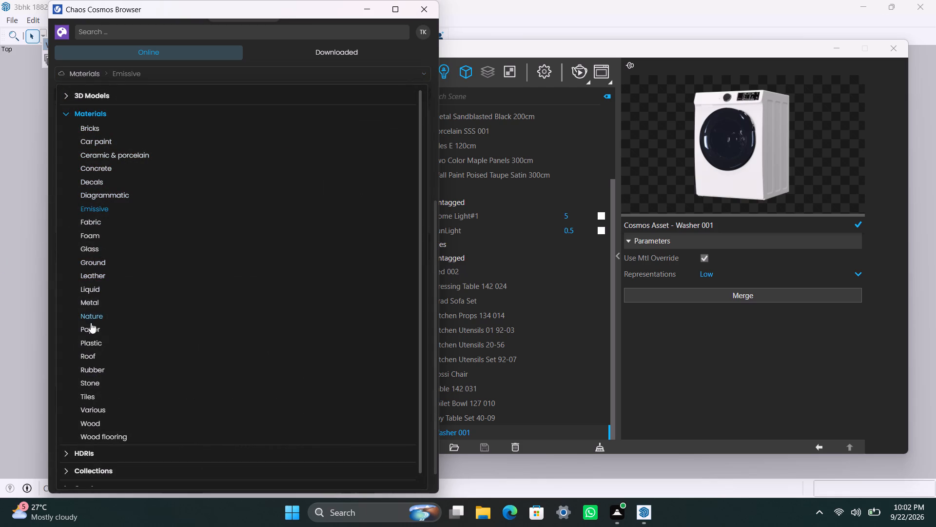
scroll(98, 396, "down", 3)
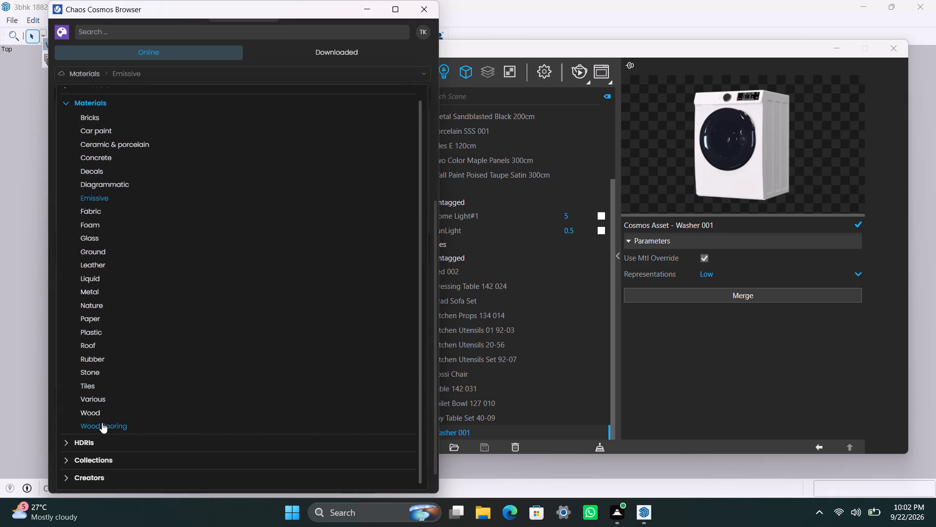
scroll(102, 423, "up", 2)
left_click(91, 411)
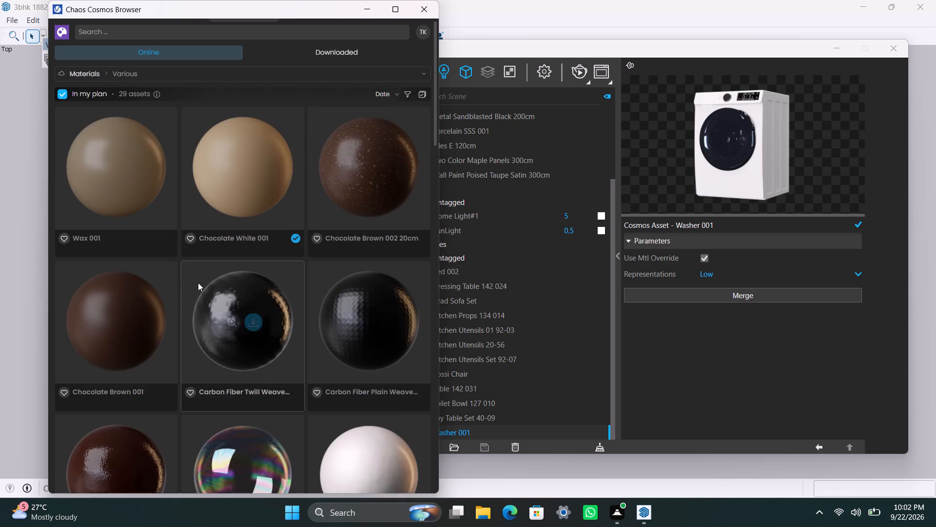
scroll(198, 283, "down", 2)
scroll(200, 284, "up", 4)
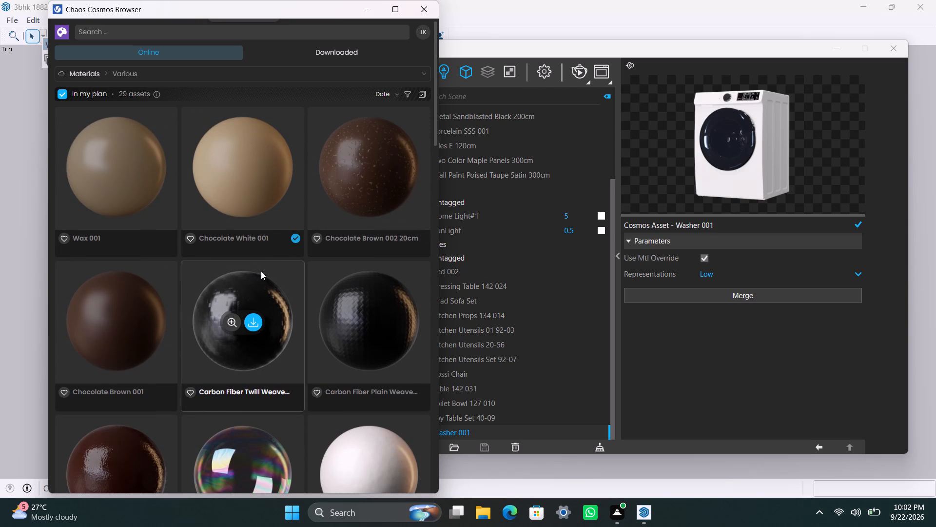
scroll(341, 268, "down", 2)
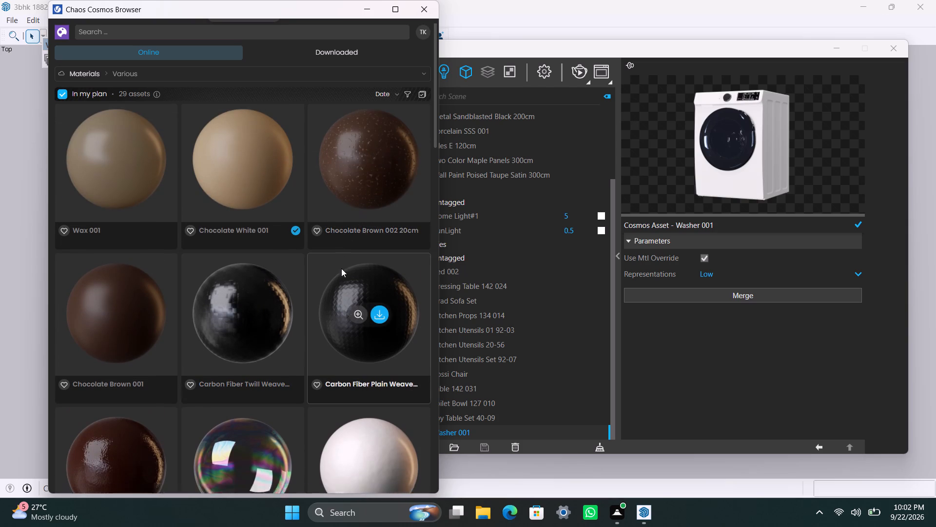
scroll(341, 268, "down", 3)
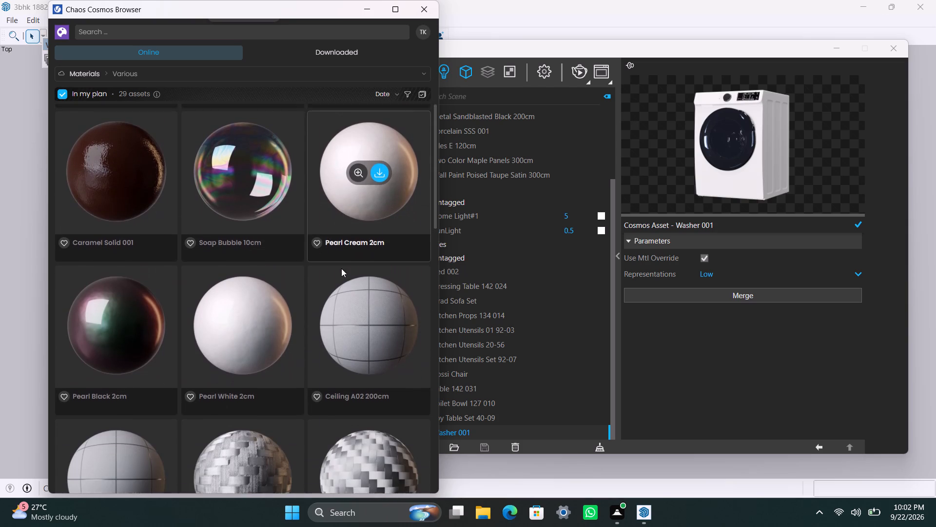
scroll(341, 268, "down", 8)
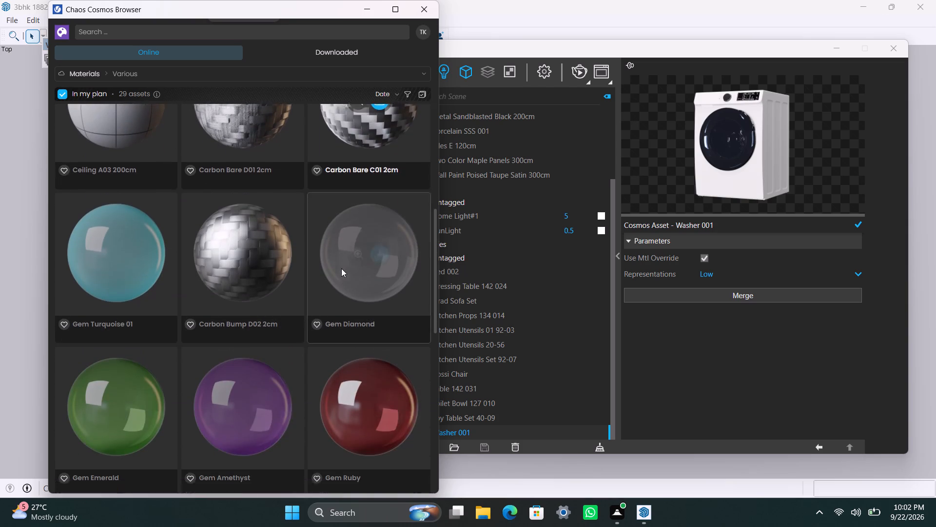
scroll(341, 268, "down", 7)
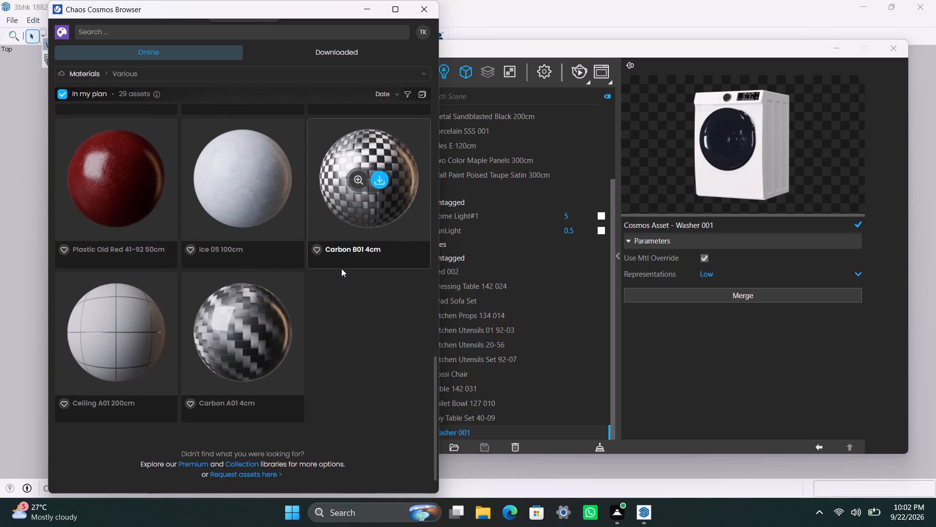
scroll(341, 268, "down", 4)
Review the online Cosmos Various materials once more from the first item to the last.
scroll(320, 284, "up", 20)
scroll(320, 284, "up", 2)
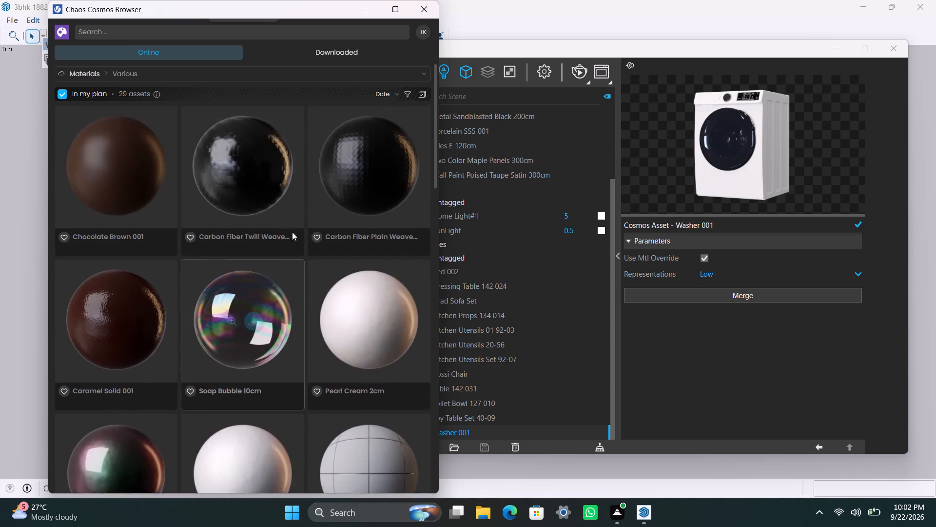
scroll(292, 232, "up", 10)
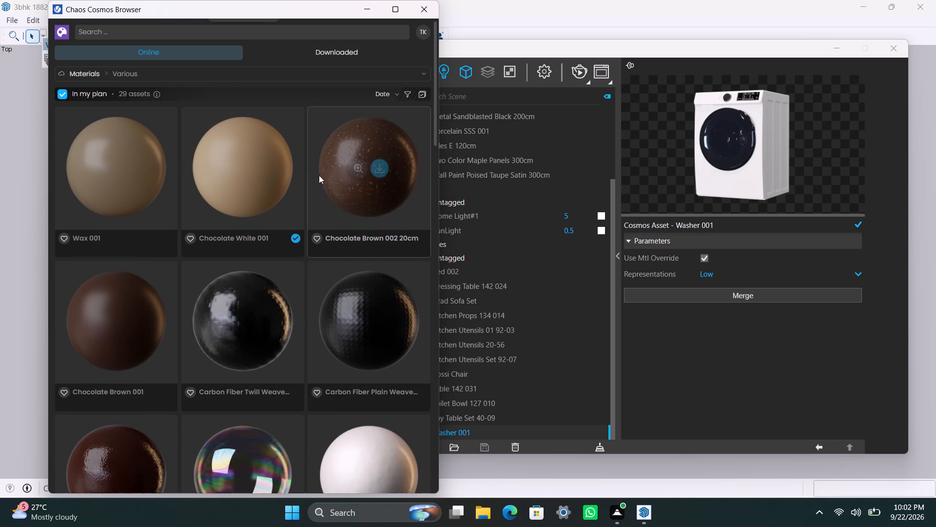
scroll(266, 407, "down", 2)
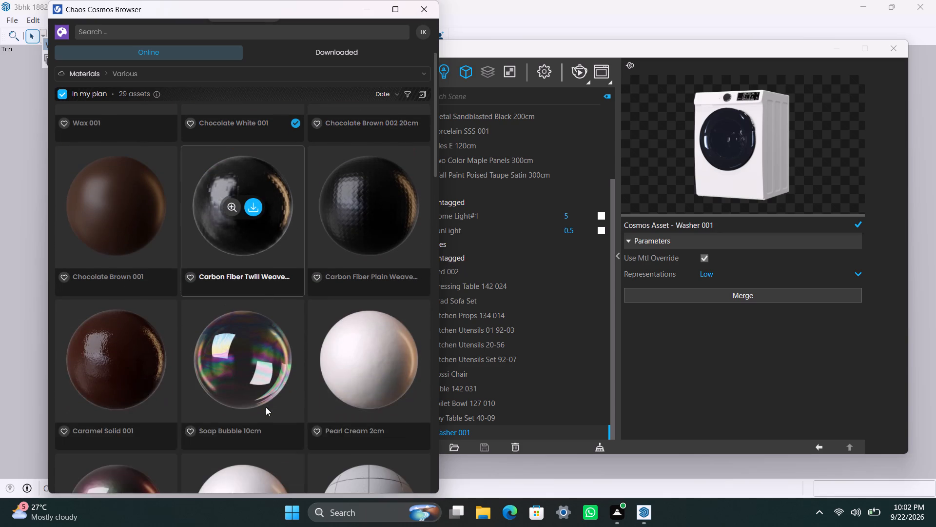
scroll(265, 407, "down", 13)
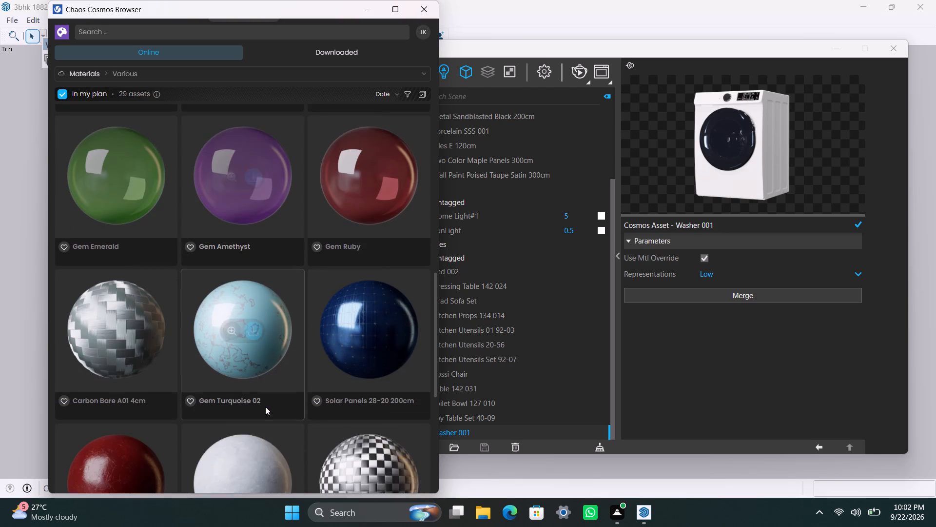
scroll(265, 406, "down", 7)
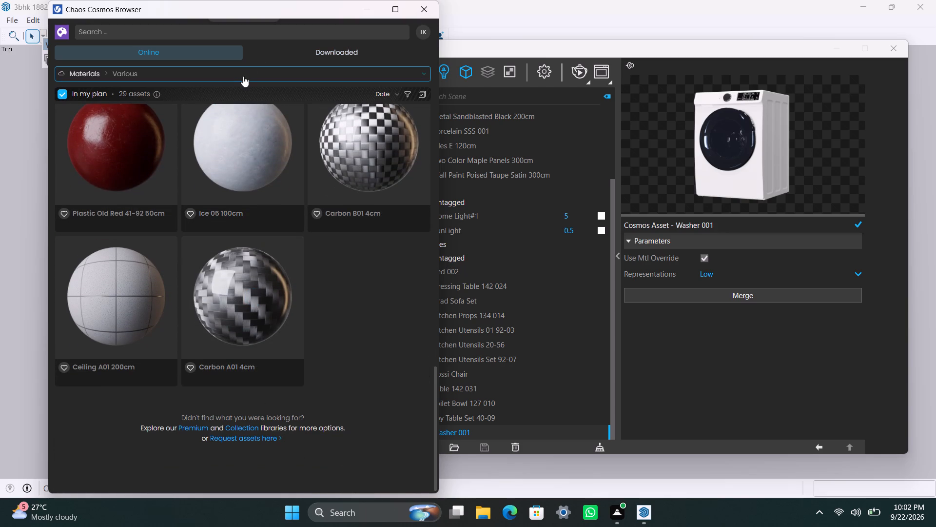
Open the online Cosmos Liquid materials category and examine its wine, water, olive oil, milk and juice materials.
left_click(243, 76)
left_click(99, 291)
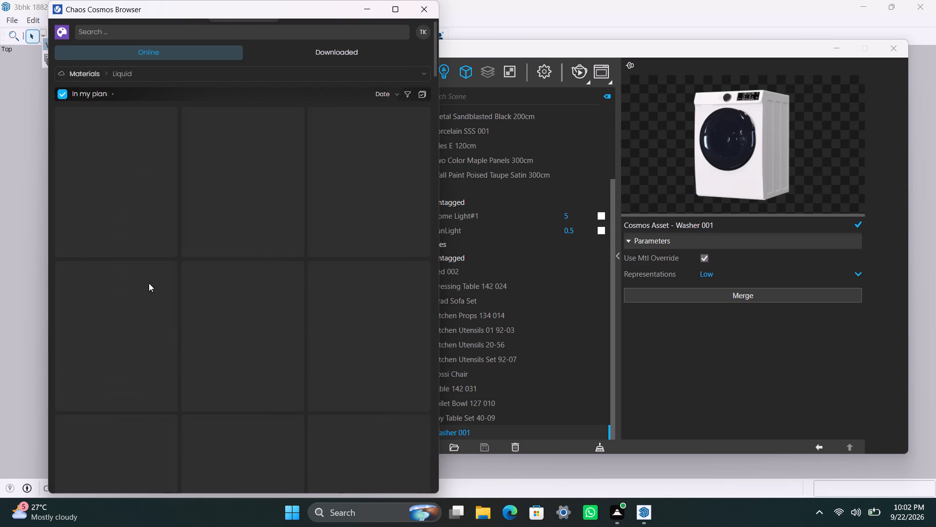
scroll(244, 314, "down", 1)
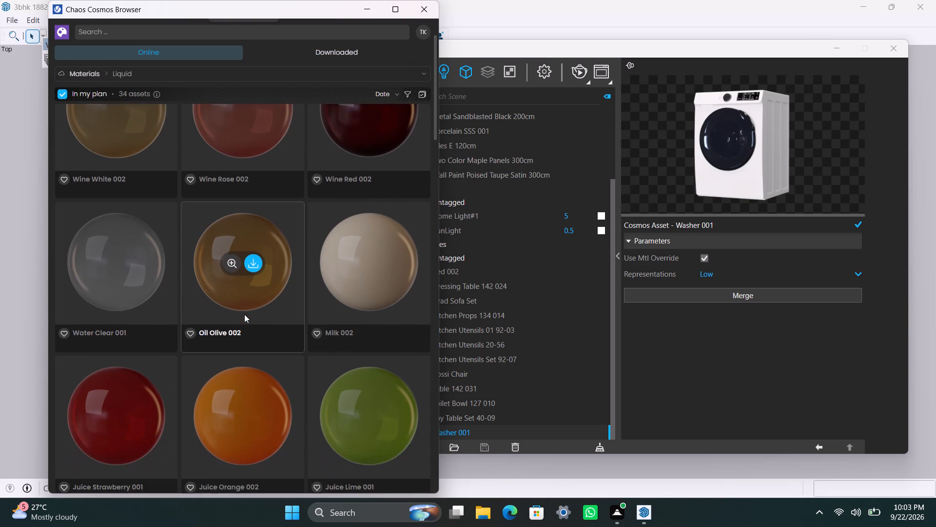
scroll(244, 314, "up", 3)
scroll(244, 314, "down", 2)
scroll(244, 314, "up", 1)
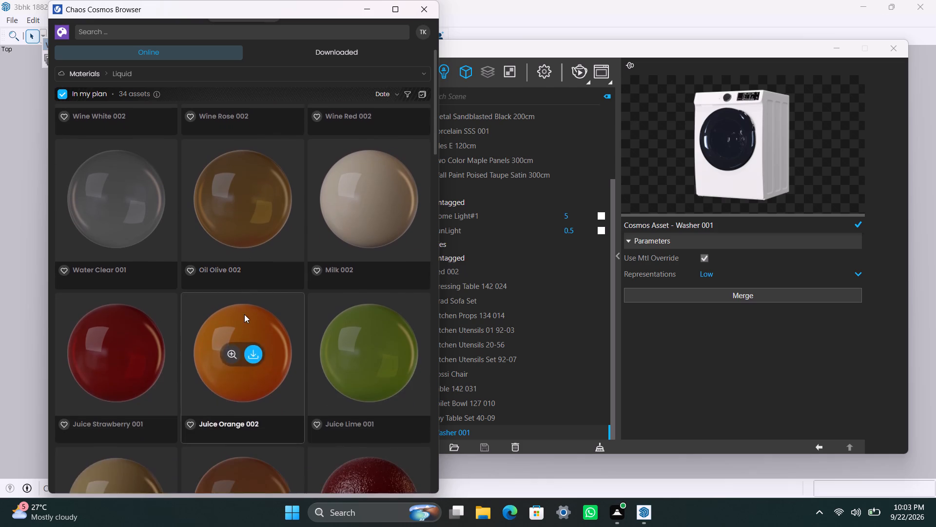
scroll(244, 314, "up", 3)
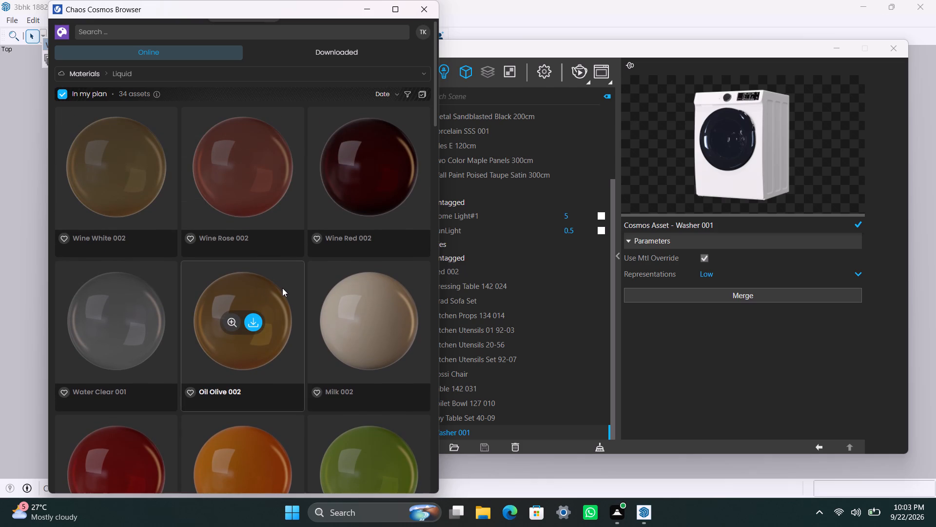
scroll(283, 290, "down", 2)
scroll(283, 290, "up", 1)
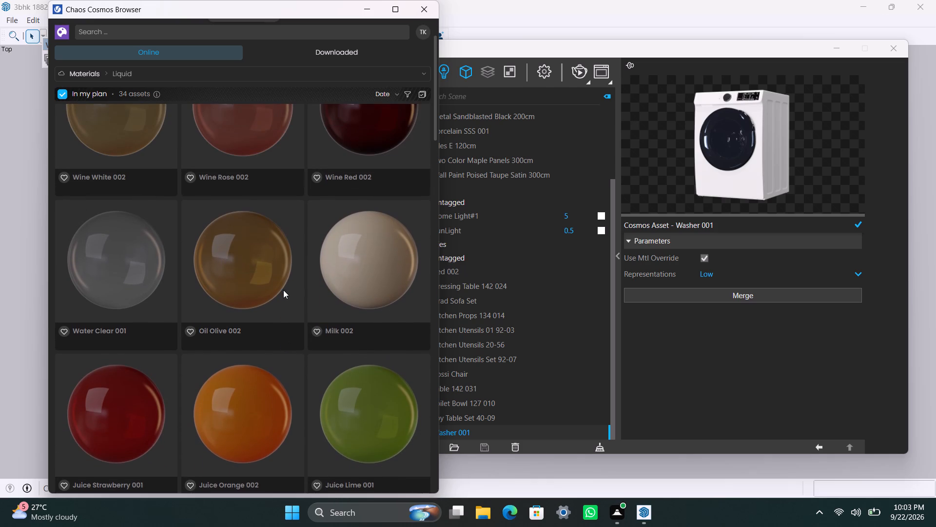
scroll(283, 290, "down", 2)
scroll(283, 290, "up", 4)
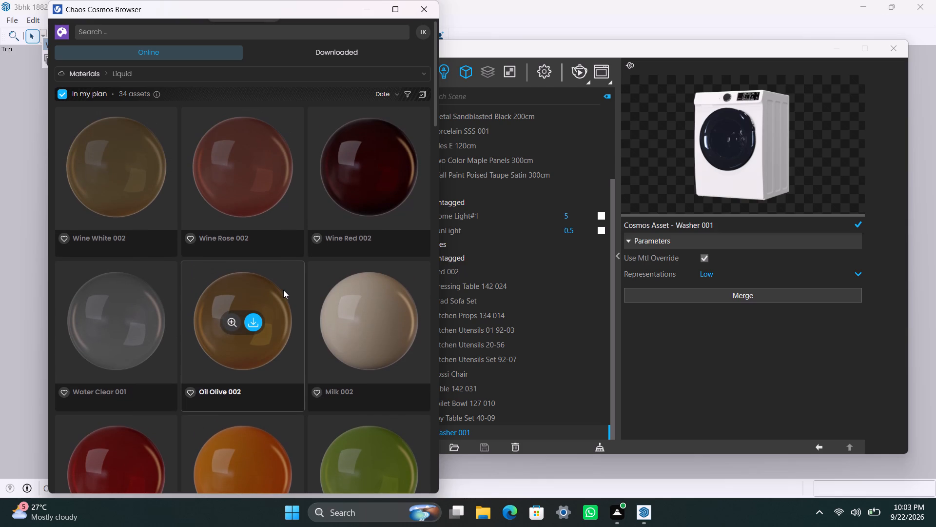
scroll(283, 290, "down", 4)
scroll(283, 290, "up", 5)
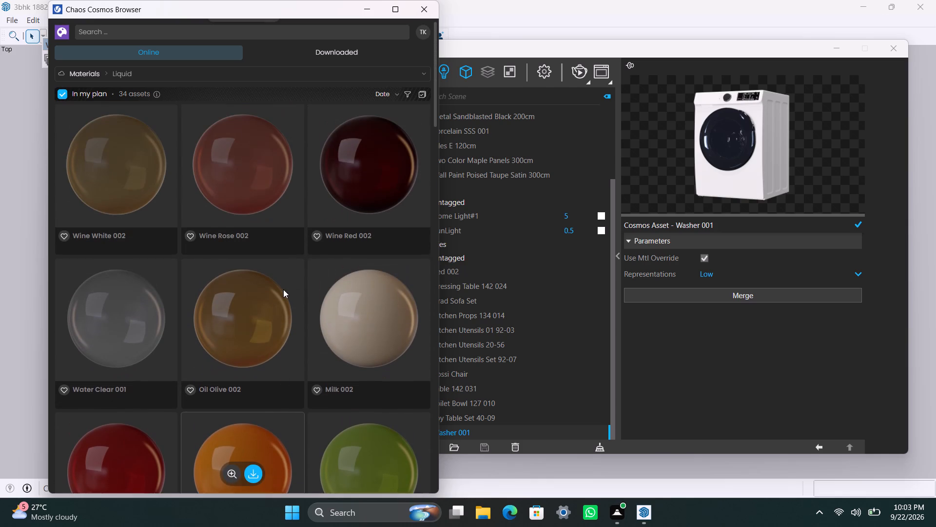
scroll(283, 289, "up", 5)
scroll(283, 289, "down", 2)
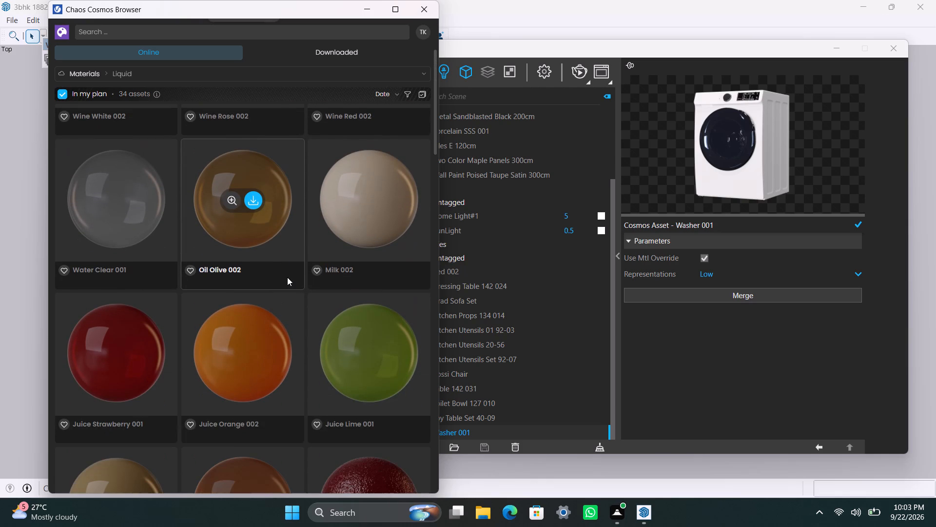
scroll(271, 250, "up", 4)
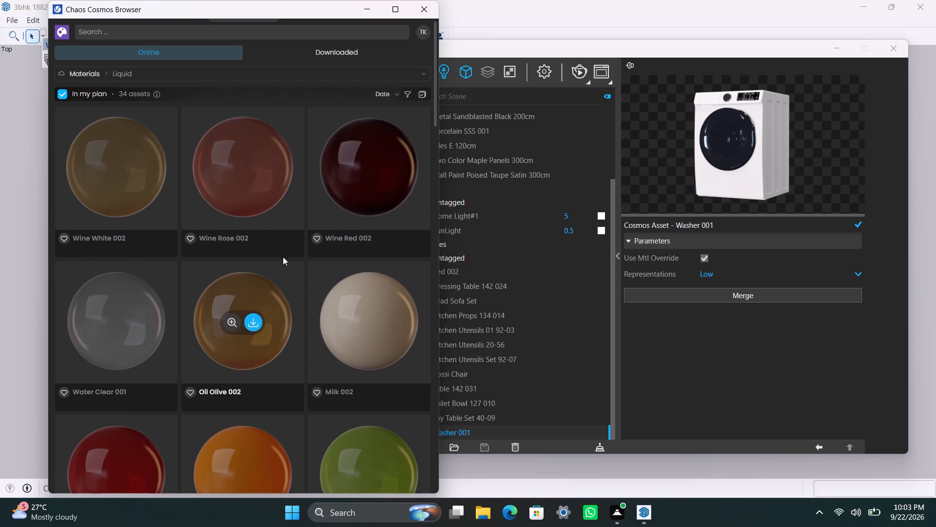
scroll(284, 248, "up", 2)
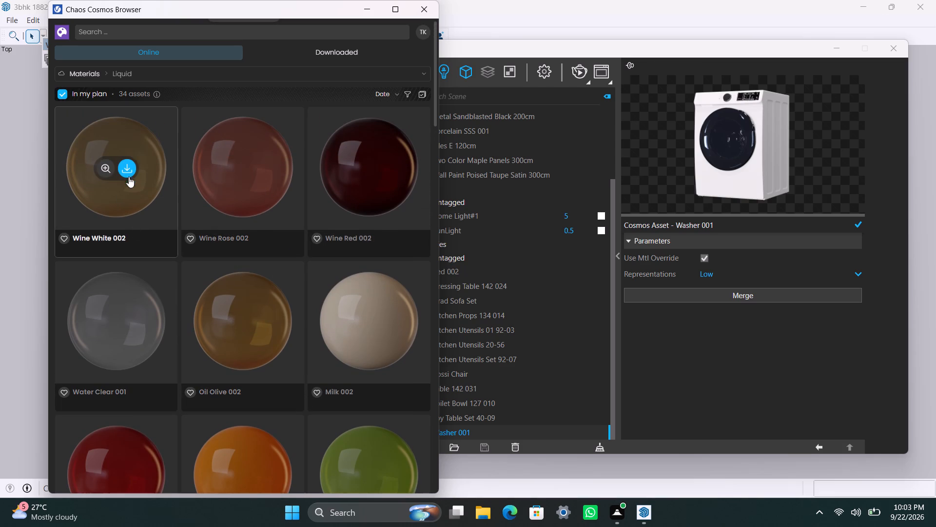
scroll(162, 366, "down", 4)
scroll(162, 367, "up", 2)
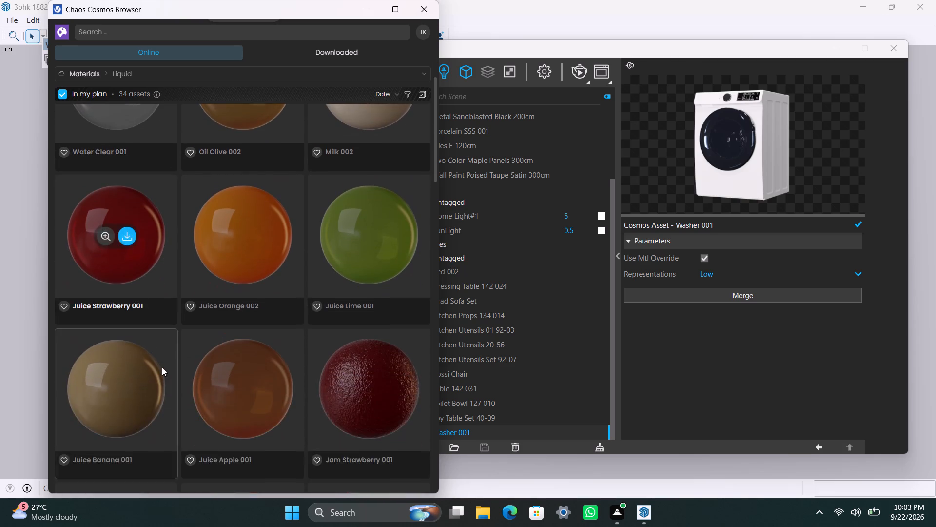
scroll(162, 367, "up", 7)
scroll(231, 347, "down", 5)
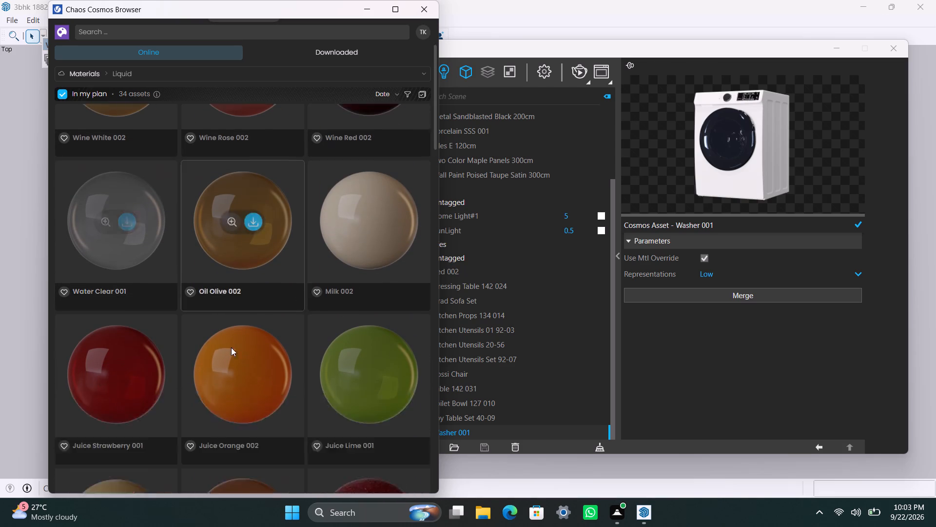
scroll(232, 346, "down", 4)
scroll(231, 345, "up", 6)
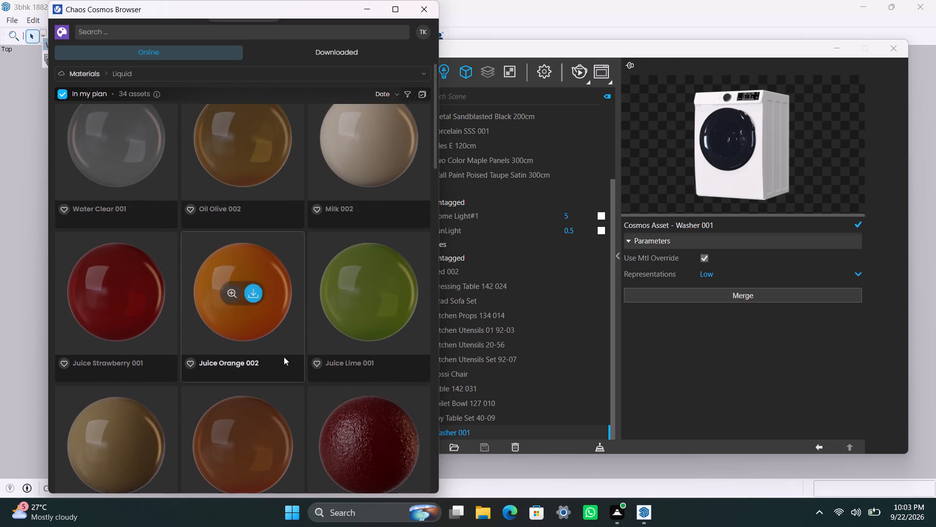
Examine the jam, honey, caramel, beer, waves, ink and remaining Liquid materials through to the end, and return to the first ones.
scroll(288, 357, "down", 3)
scroll(289, 356, "up", 2)
scroll(338, 374, "down", 4)
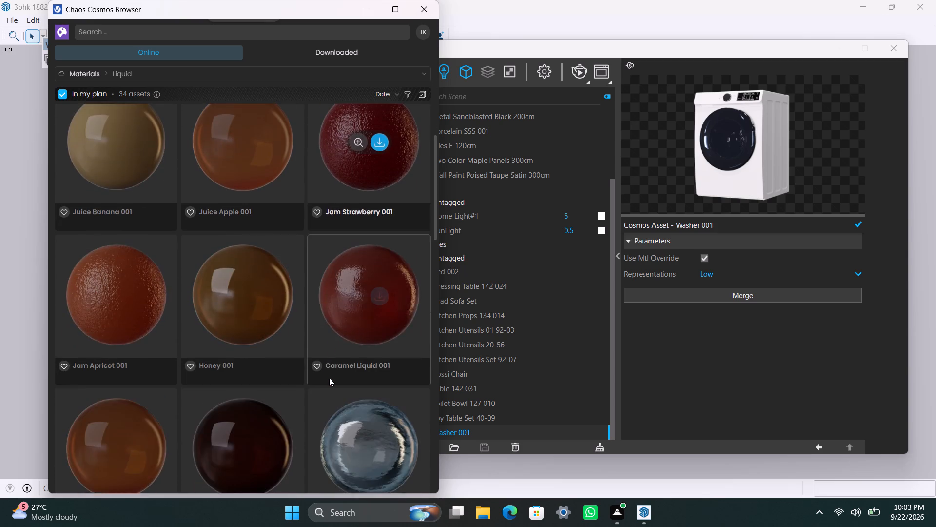
scroll(329, 378, "down", 10)
scroll(328, 378, "up", 4)
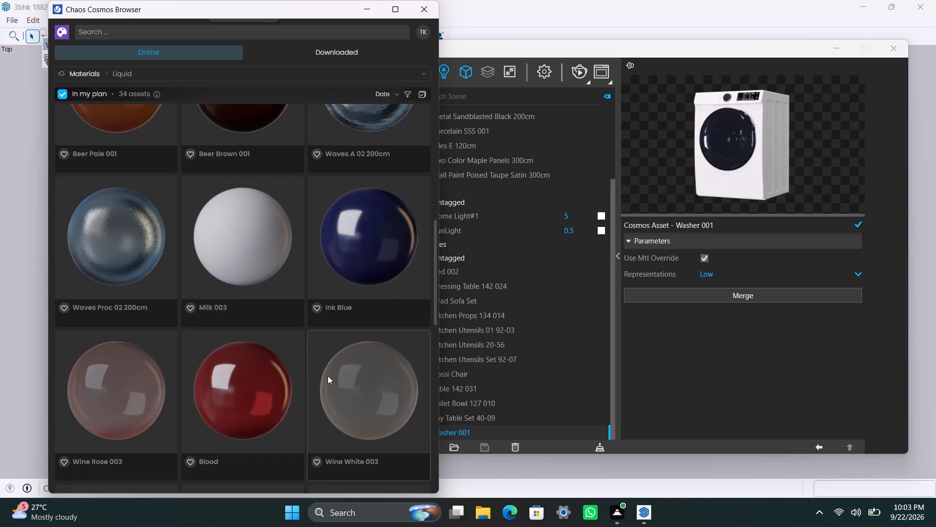
scroll(328, 376, "up", 6)
scroll(329, 375, "down", 3)
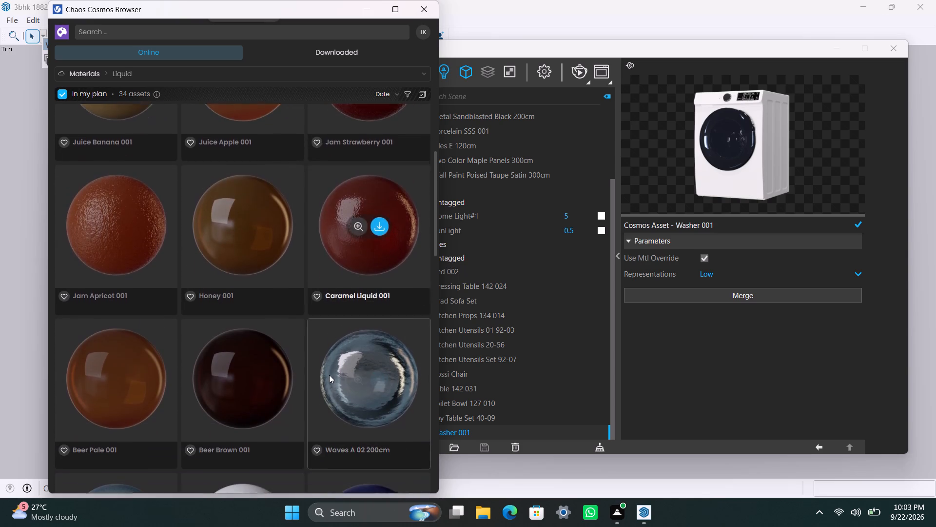
scroll(329, 375, "down", 16)
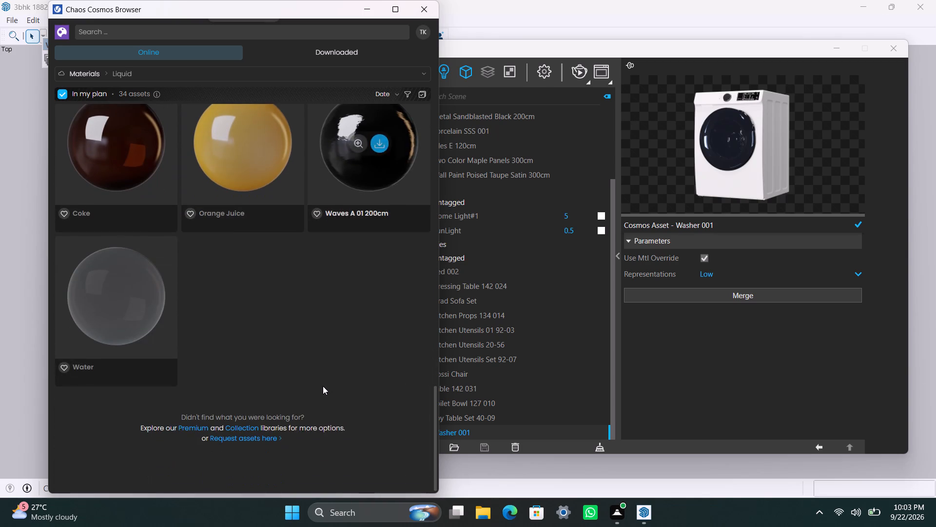
scroll(321, 386, "down", 3)
scroll(318, 389, "up", 20)
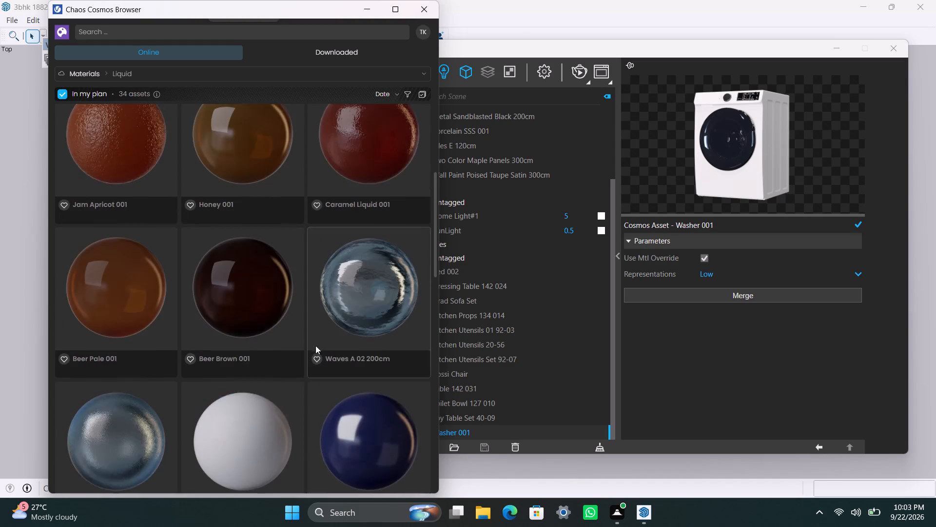
scroll(315, 345, "up", 17)
scroll(320, 335, "up", 4)
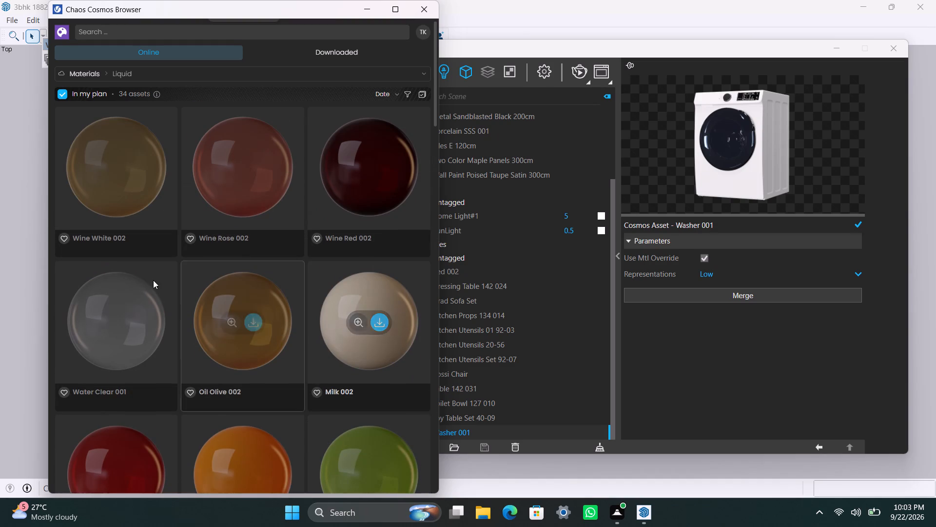
scroll(142, 258, "down", 4)
scroll(217, 273, "down", 4)
scroll(213, 284, "up", 8)
scroll(246, 207, "up", 4)
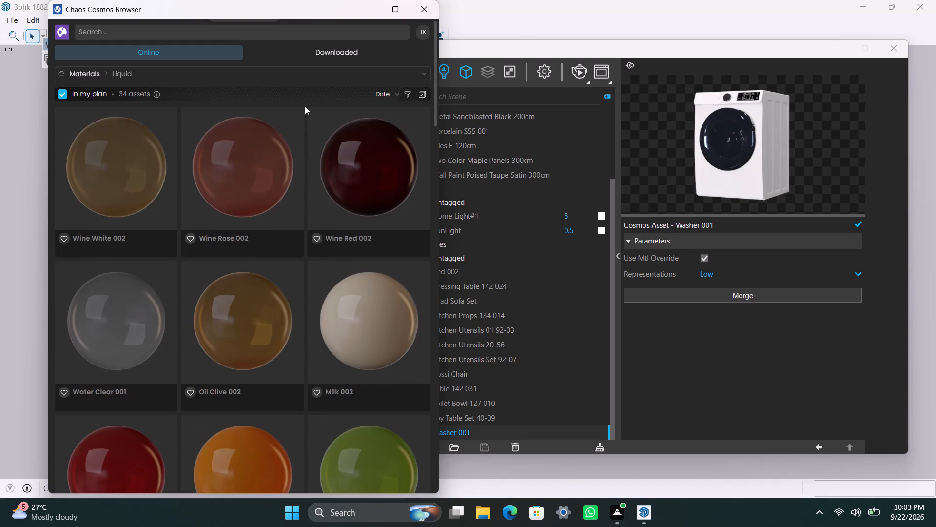
scroll(300, 116, "up", 4)
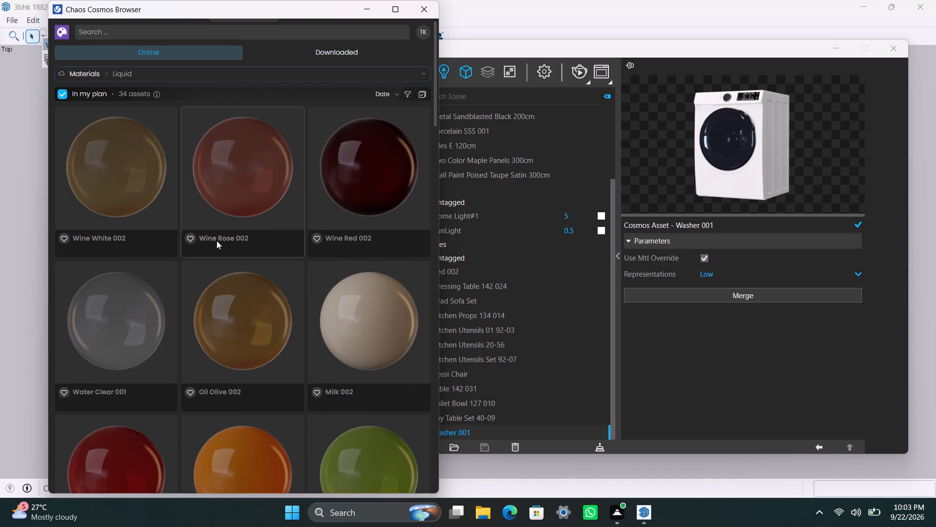
scroll(300, 464, "up", 3)
scroll(300, 462, "down", 3)
scroll(296, 461, "up", 3)
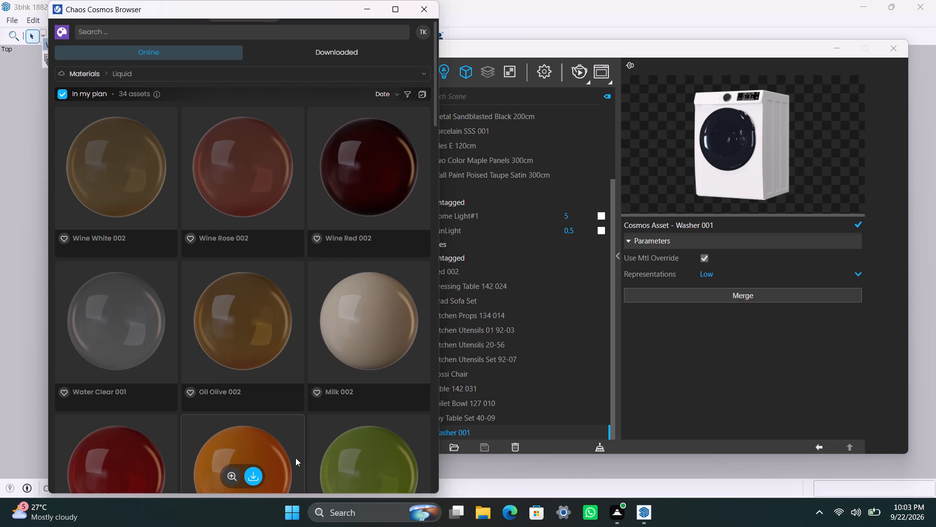
Review the online Cosmos Liquid materials again from the wine materials down to Water and back to the beginning.
scroll(295, 457, "down", 2)
scroll(375, 250, "down", 13)
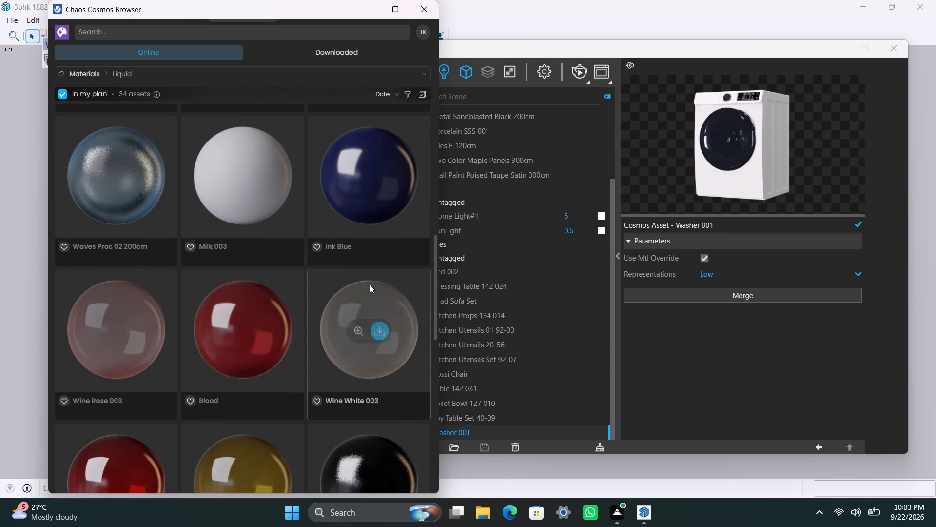
scroll(370, 284, "down", 15)
scroll(355, 292, "up", 3)
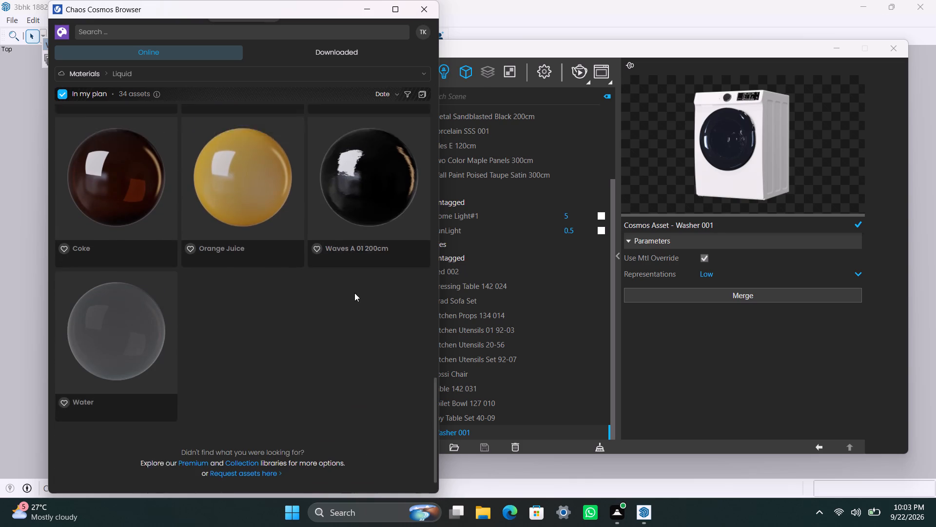
scroll(341, 299, "up", 2)
scroll(336, 300, "down", 8)
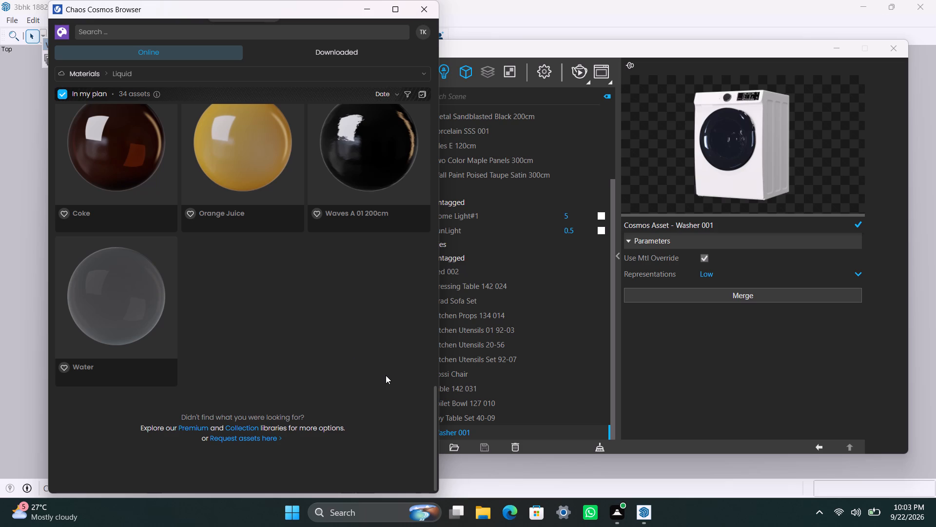
scroll(301, 365, "up", 2)
scroll(309, 326, "up", 1)
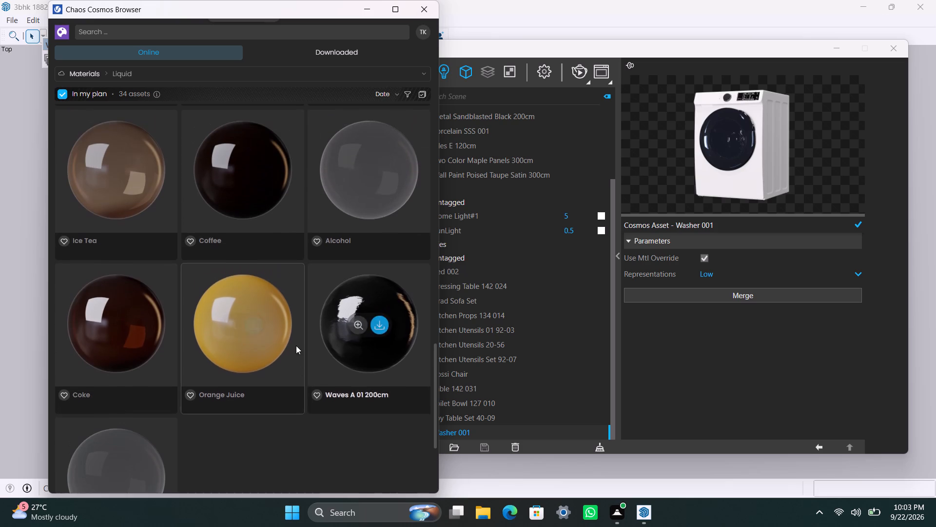
scroll(264, 342, "up", 2)
scroll(279, 410, "up", 3)
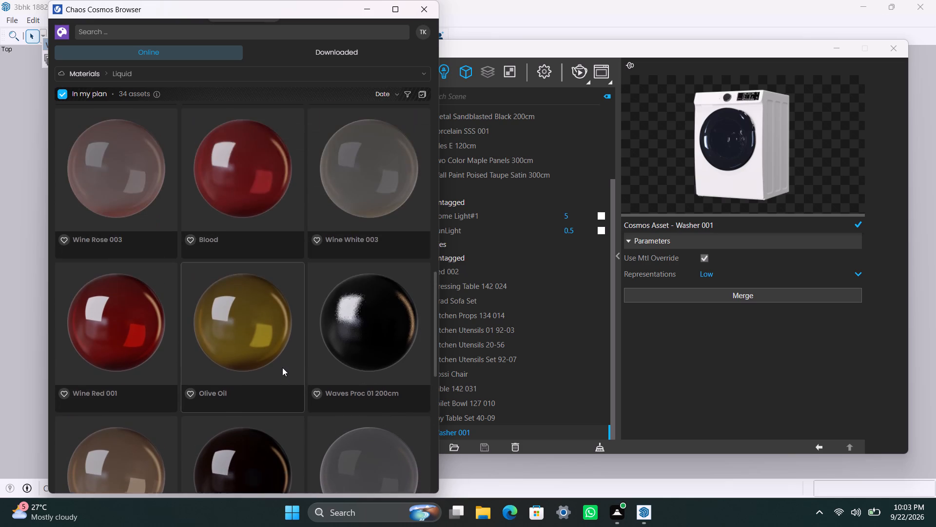
scroll(282, 367, "up", 18)
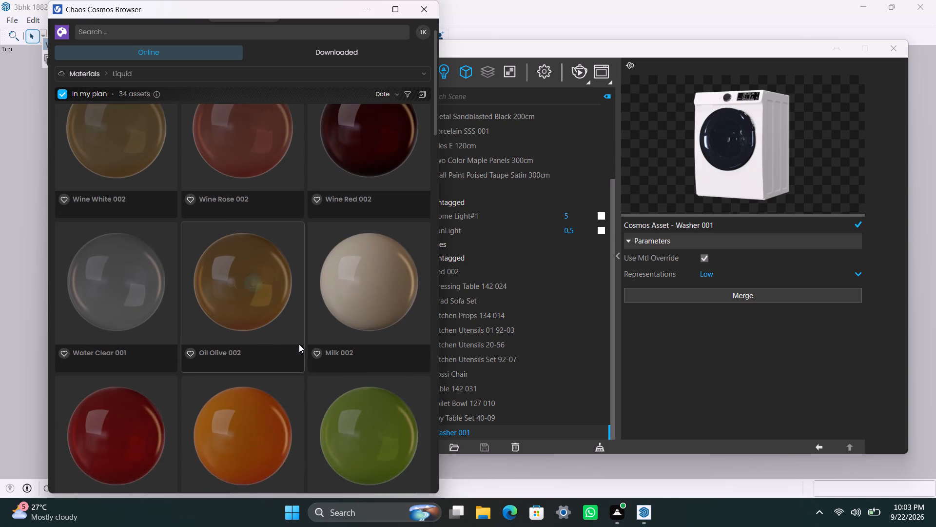
scroll(299, 344, "up", 10)
Review the online Cosmos Liquid materials from the juices down to Orange Juice and Waves A 01 200cm, and back to the wines.
scroll(310, 314, "down", 8)
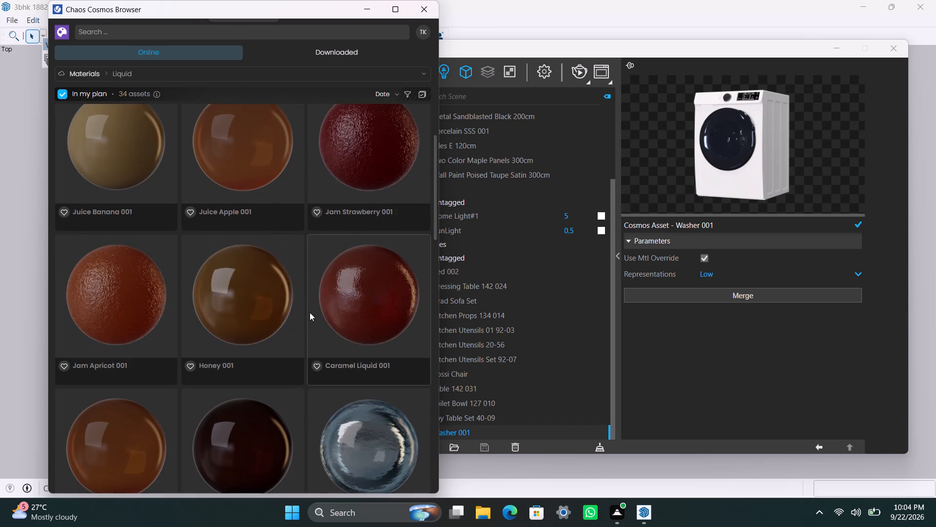
scroll(310, 312, "down", 12)
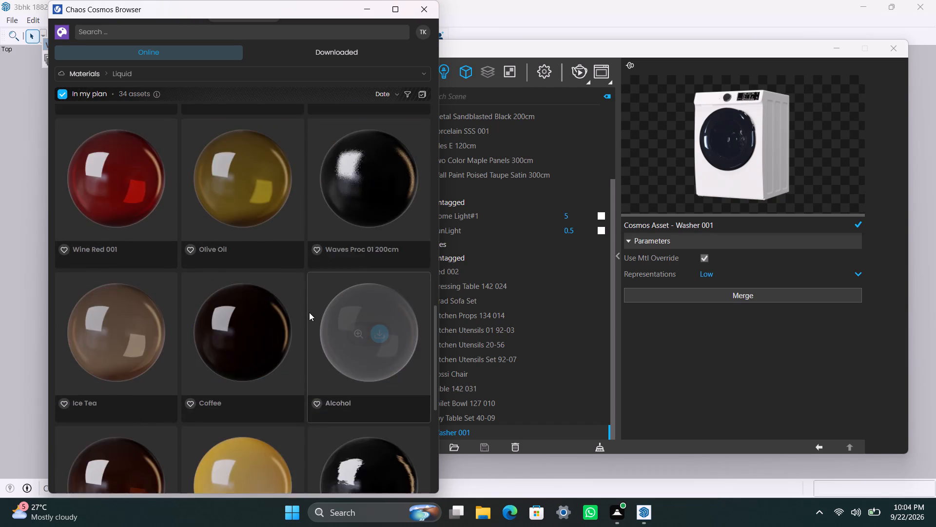
scroll(309, 313, "down", 8)
scroll(303, 334, "up", 4)
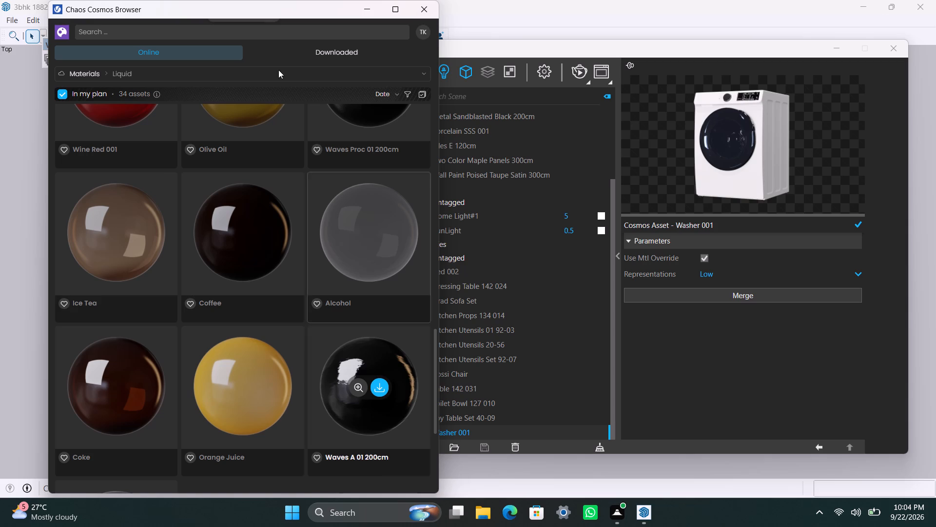
scroll(246, 316, "down", 3)
scroll(246, 316, "up", 8)
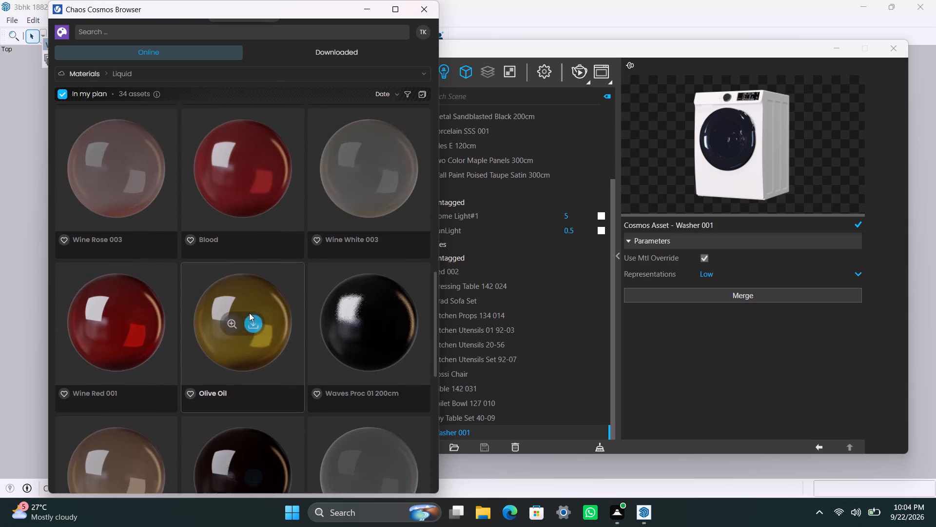
scroll(249, 313, "up", 15)
scroll(316, 260, "up", 7)
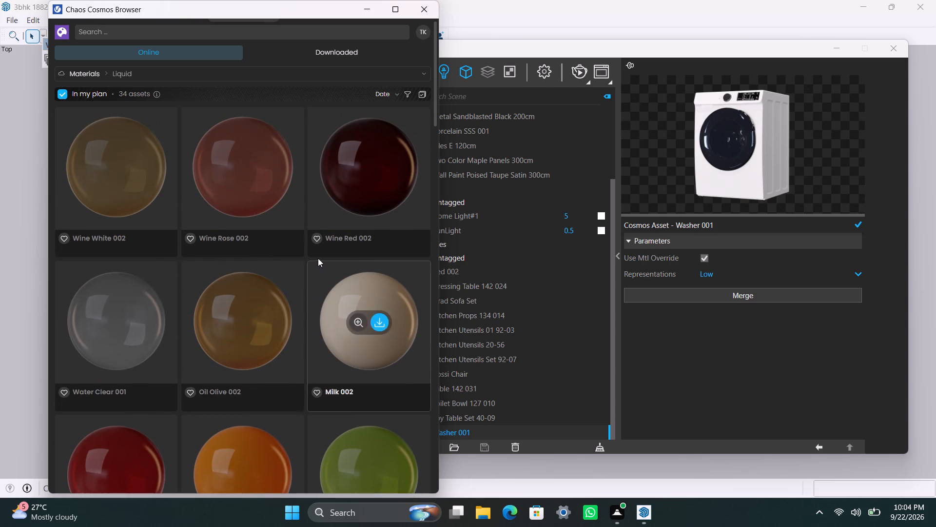
scroll(318, 258, "up", 6)
Review the Liquid materials once more through to Water, and return to the wine materials at the beginning.
scroll(356, 212, "down", 20)
scroll(356, 212, "down", 4)
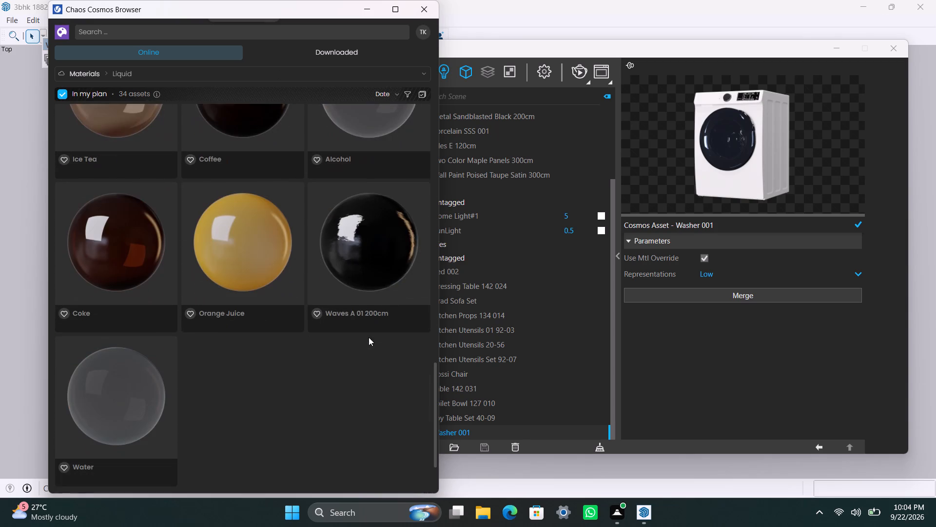
scroll(349, 365, "down", 3)
scroll(330, 402, "up", 16)
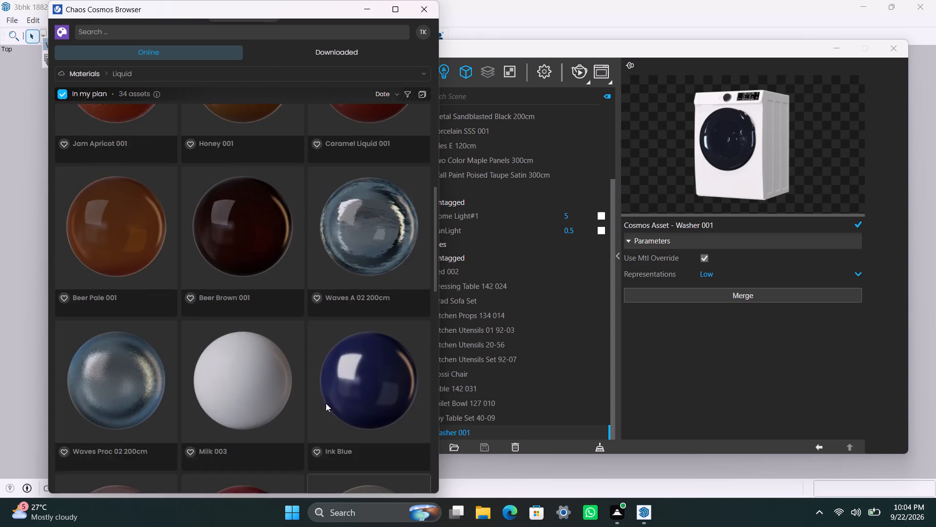
scroll(326, 403, "up", 14)
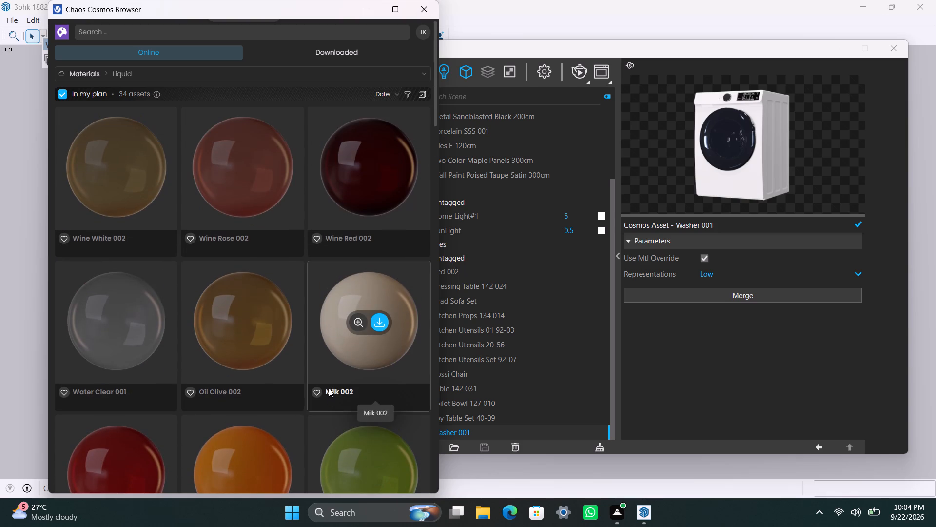
scroll(329, 388, "up", 6)
Examine the jam, honey, caramel, beer, waves and ink Liquid materials, and return to the first items.
scroll(330, 317, "down", 9)
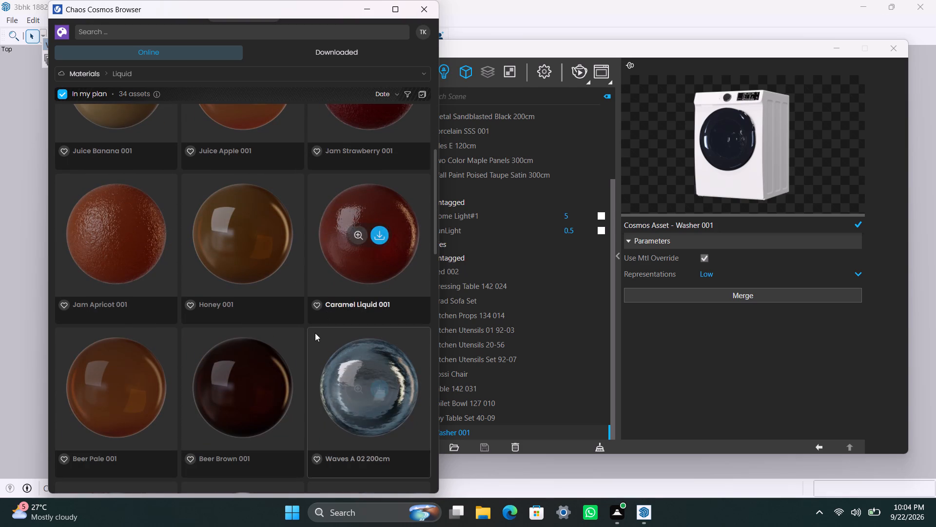
scroll(307, 360, "down", 4)
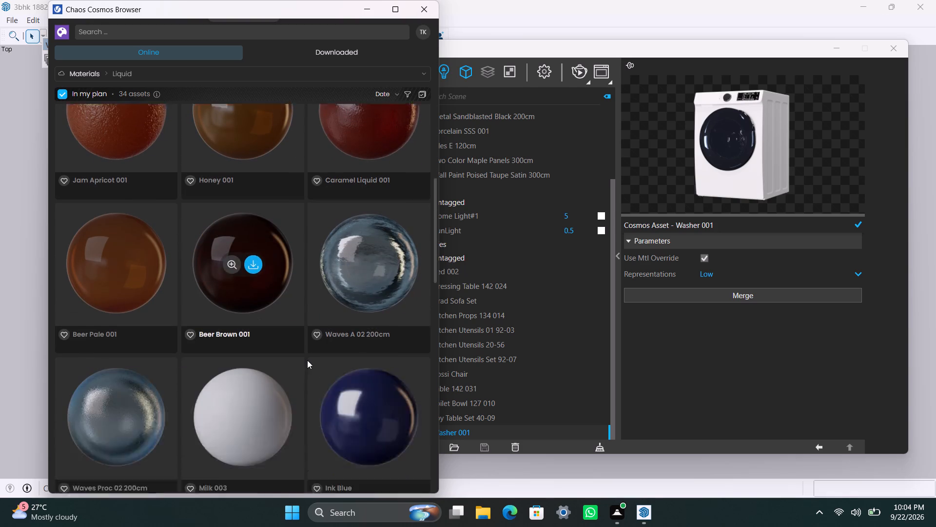
scroll(307, 360, "up", 13)
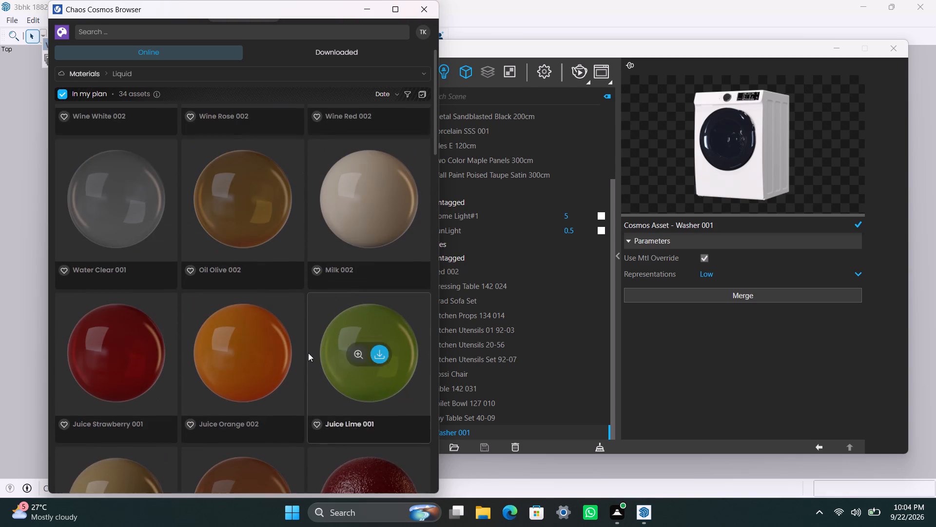
scroll(308, 353, "up", 6)
scroll(295, 313, "up", 4)
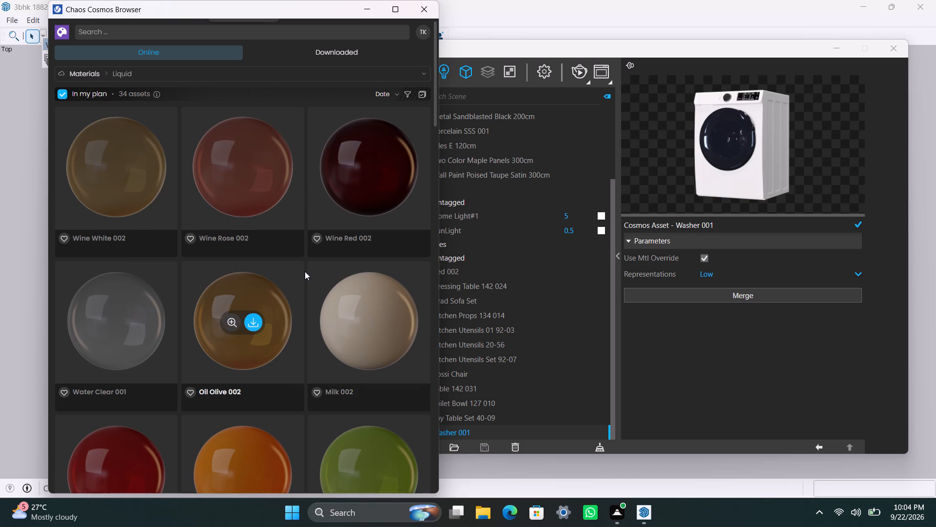
Look through the Liquid materials again from the wines to Water at the end of the category.
scroll(300, 298, "down", 15)
scroll(323, 356, "down", 8)
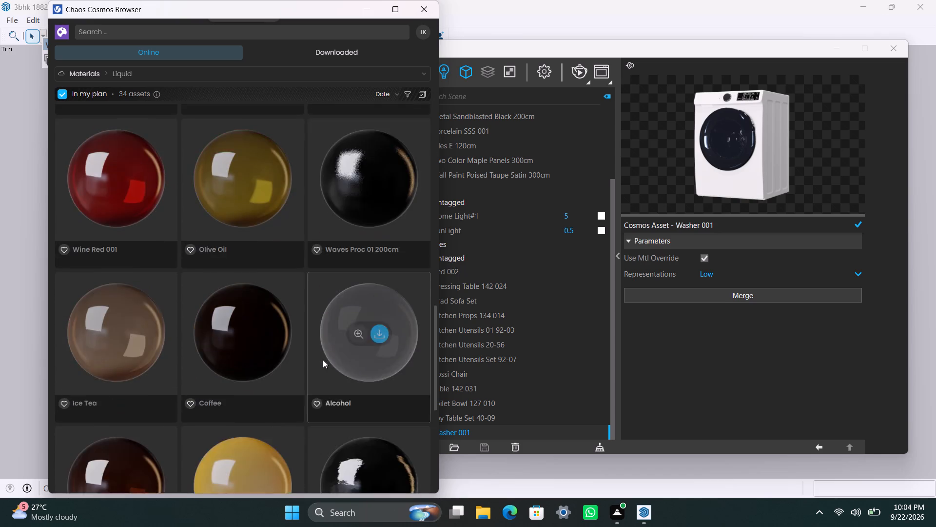
scroll(323, 360, "down", 5)
scroll(321, 366, "up", 3)
scroll(316, 371, "down", 2)
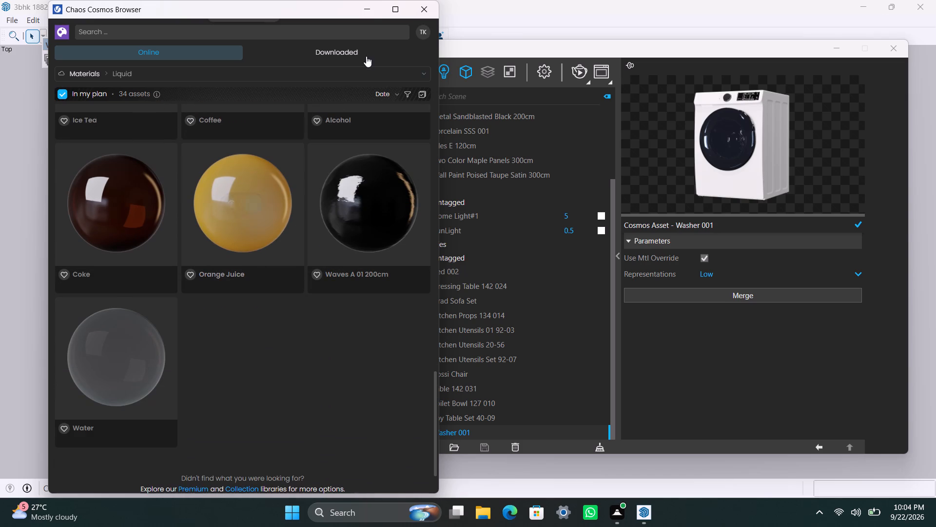
Examine the Liquid materials in reverse order, from Orange Juice through Olive Oil, Milk 003 and the juices to Wine White 002.
scroll(295, 329, "up", 3)
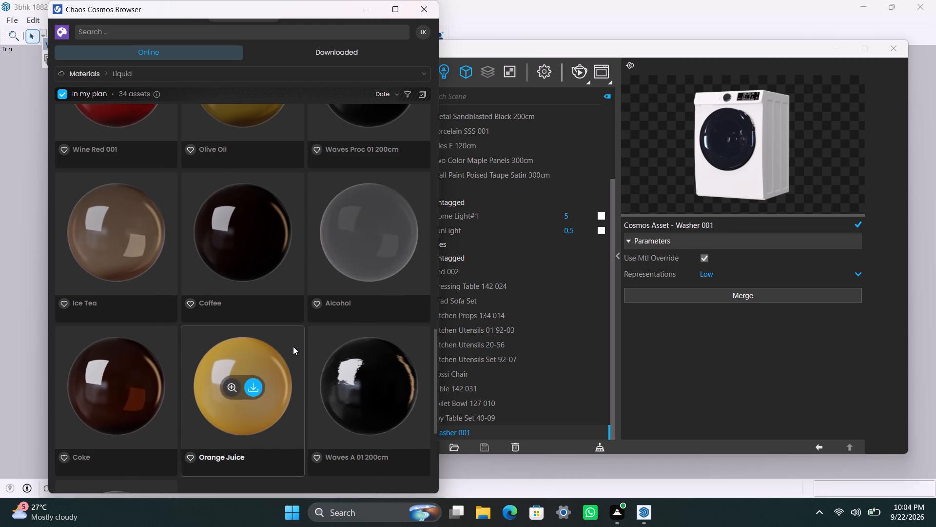
scroll(293, 347, "up", 4)
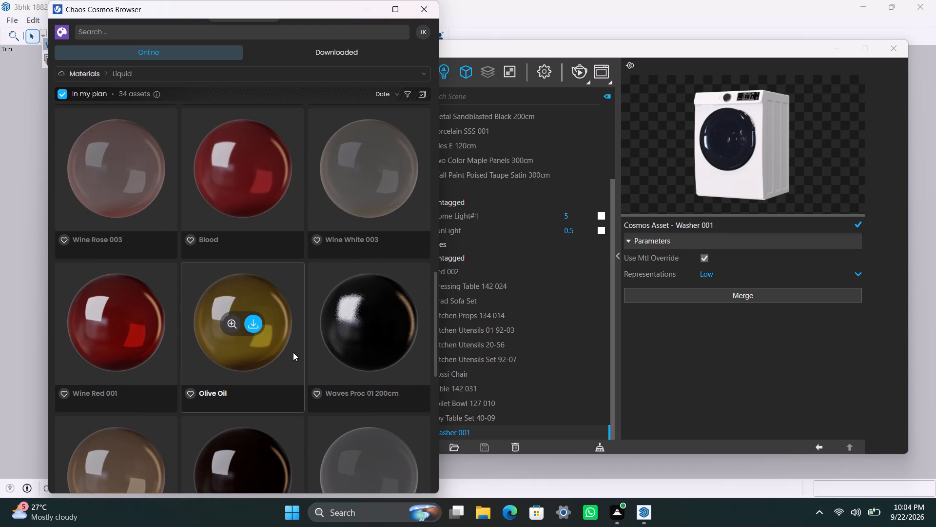
scroll(290, 372, "up", 5)
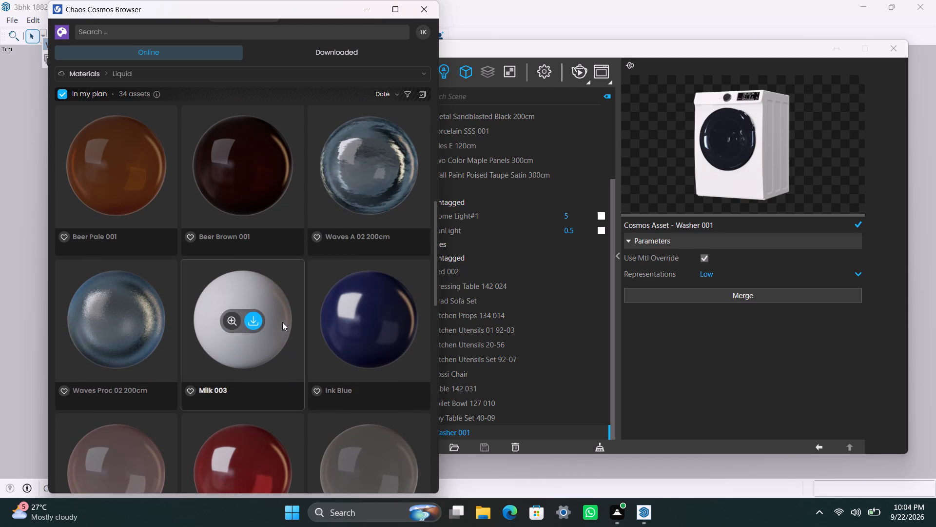
scroll(285, 320, "up", 8)
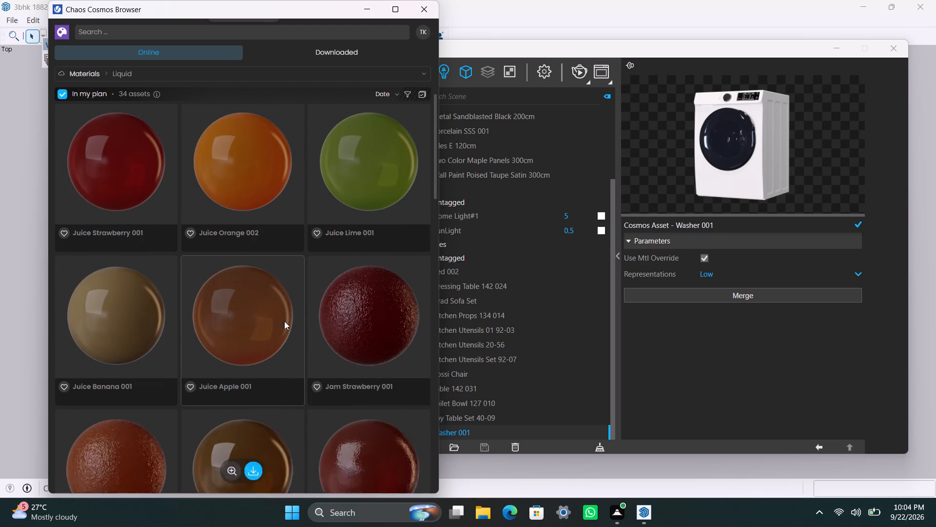
scroll(288, 359, "down", 3)
scroll(290, 362, "up", 4)
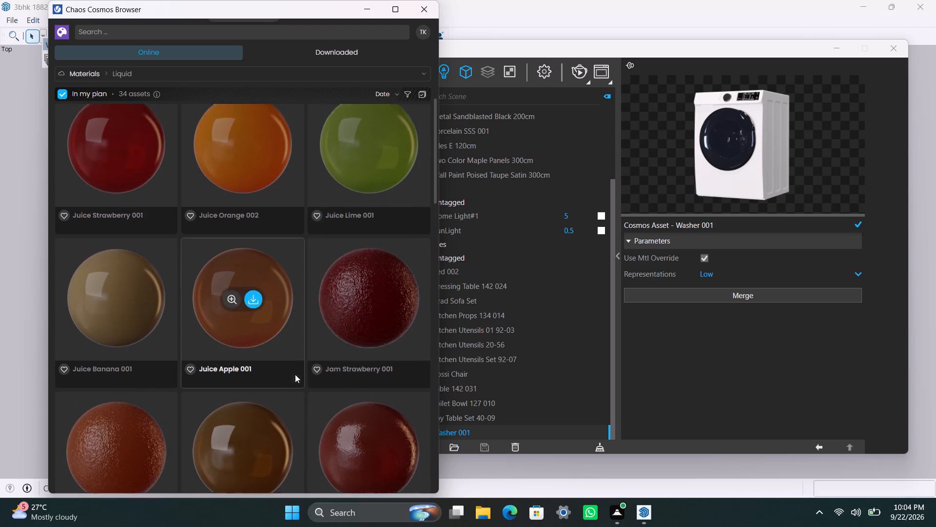
scroll(296, 372, "up", 2)
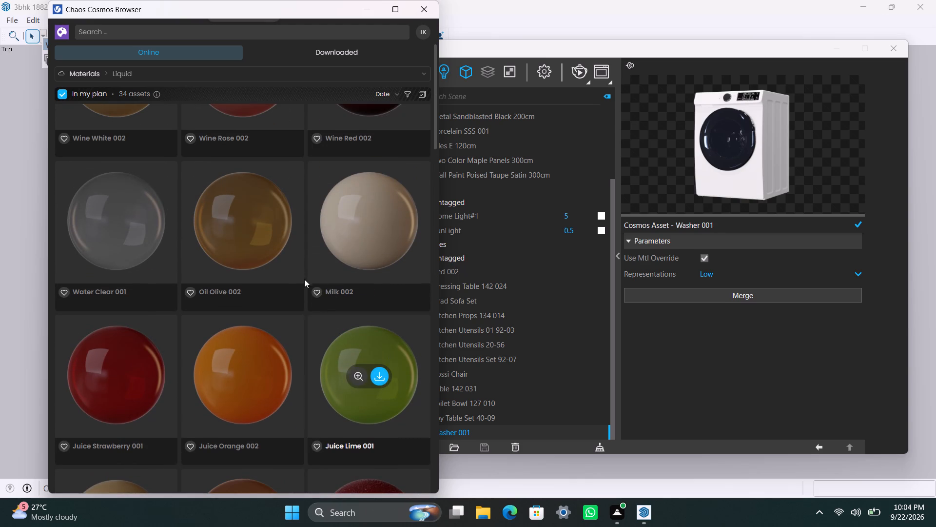
scroll(305, 341, "up", 7)
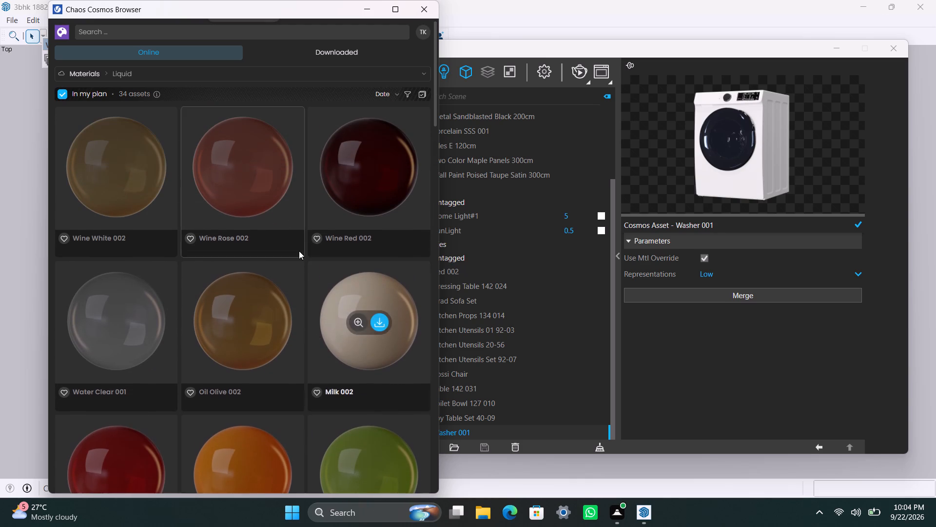
Open the online Cosmos Nature materials category and examine its leaf and grassblade materials.
scroll(299, 251, "down", 4)
left_click(365, 75)
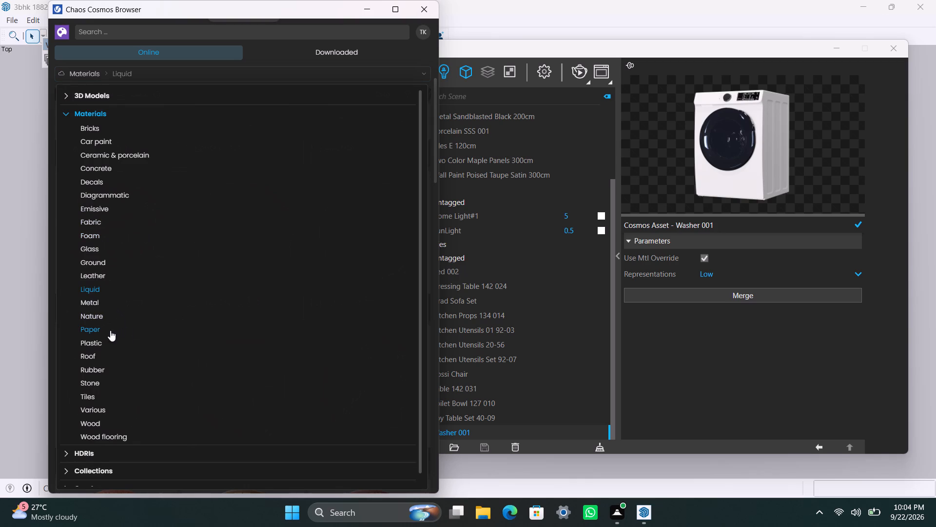
left_click(98, 320)
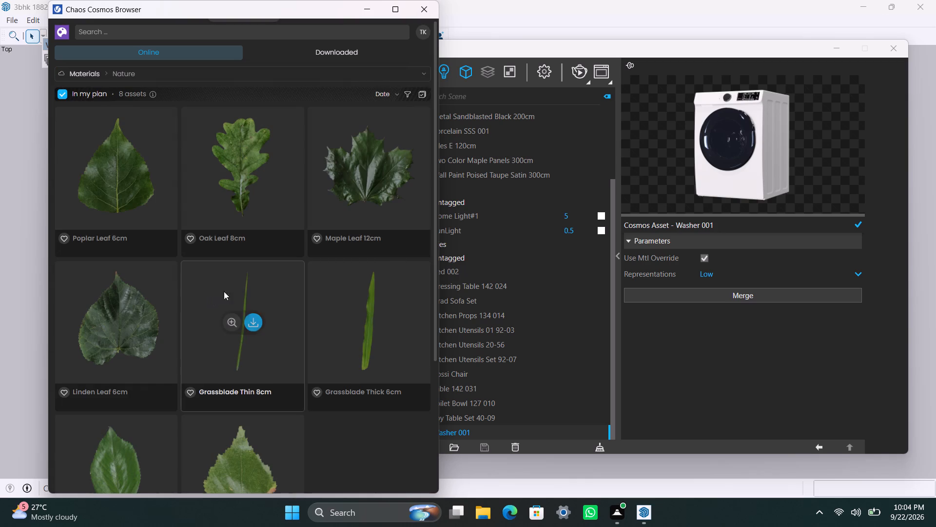
scroll(270, 274, "up", 2)
scroll(270, 274, "down", 6)
scroll(290, 320, "down", 3)
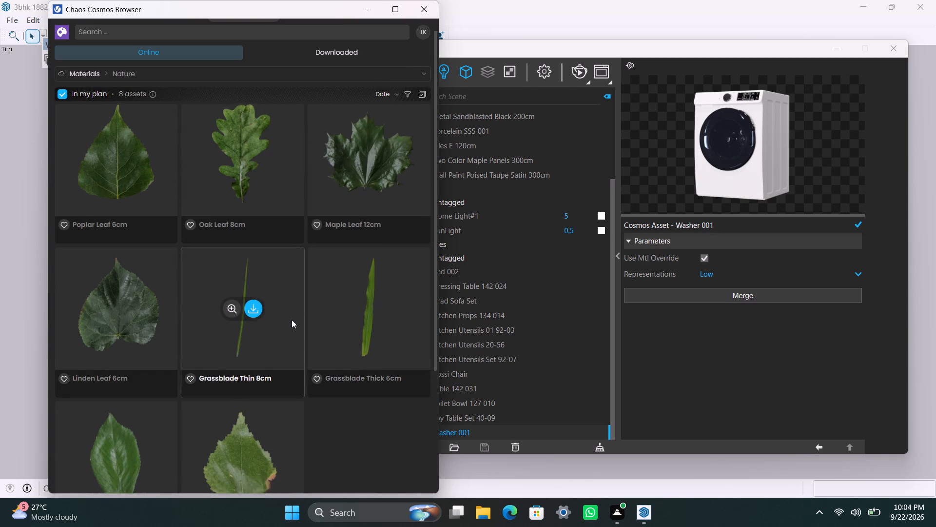
scroll(292, 320, "down", 2)
scroll(292, 320, "up", 9)
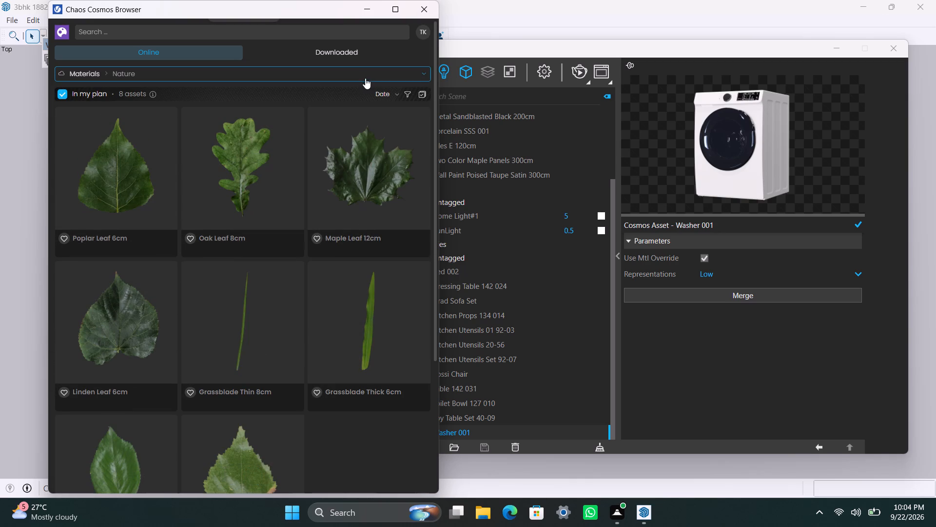
Look briefly into the Paper, Plastic, Roof, Rubber, Stone and Tiles material categories one after another.
left_click(365, 78)
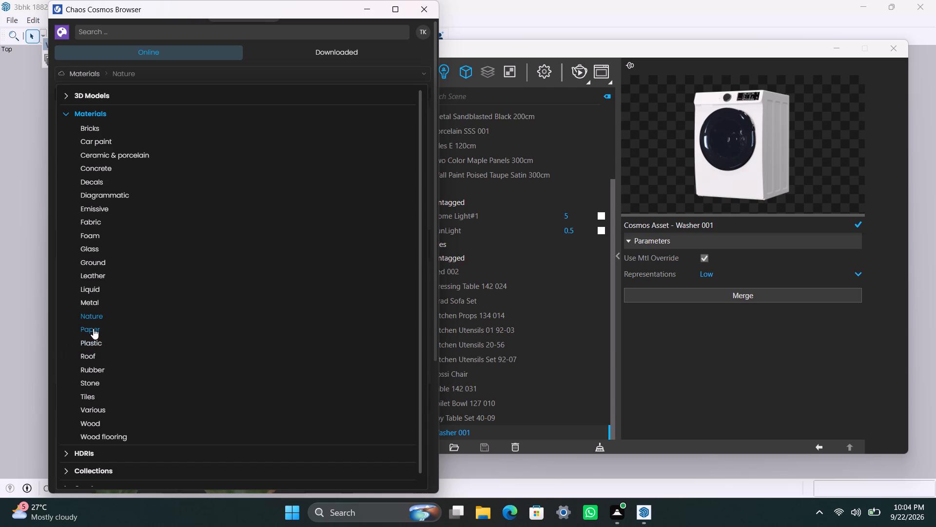
left_click(93, 328)
left_click_drag(358, 69, 358, 76)
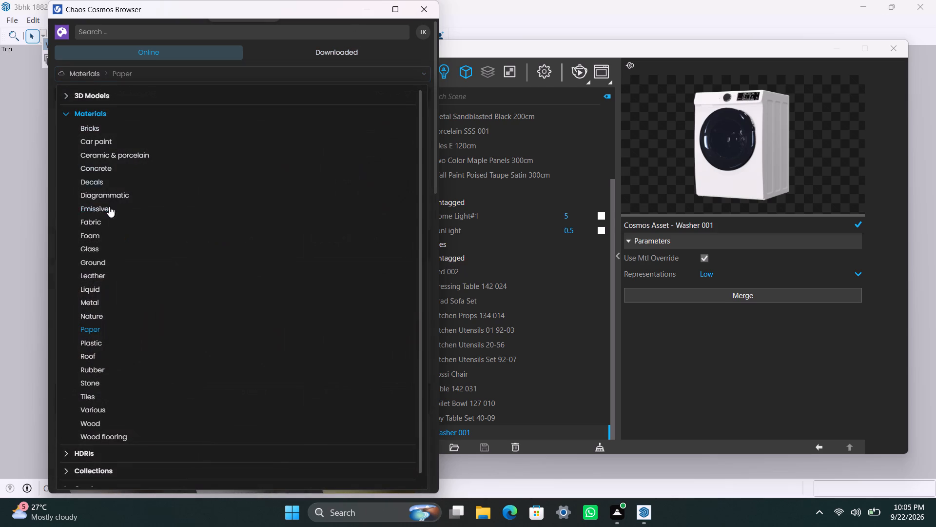
left_click(97, 346)
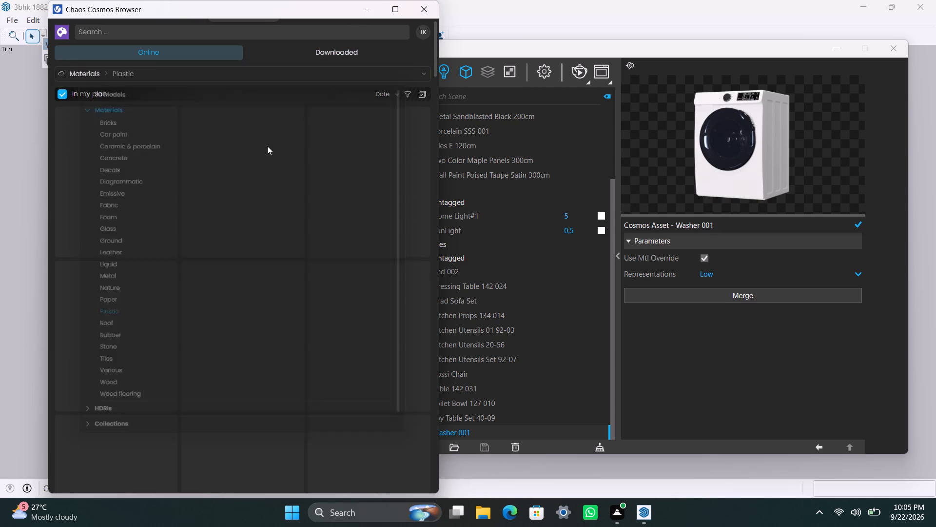
left_click(301, 76)
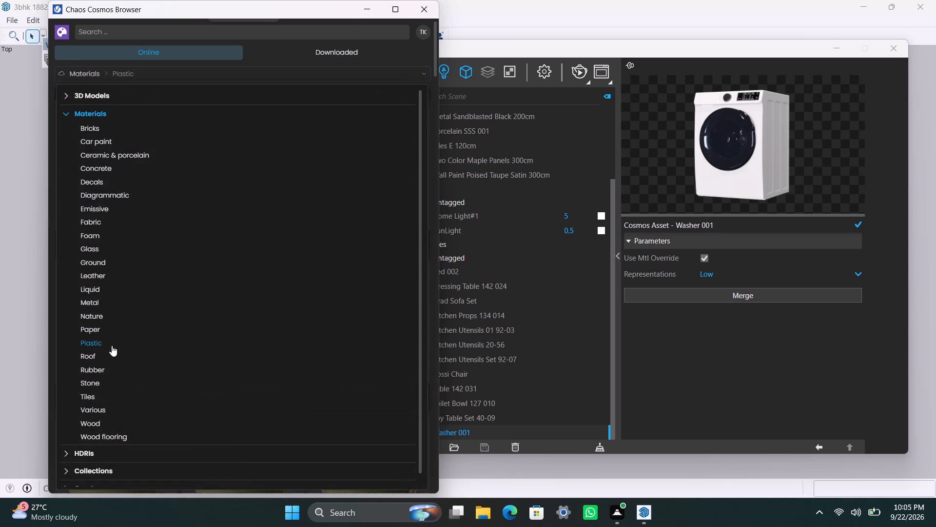
left_click(97, 356)
left_click(316, 75)
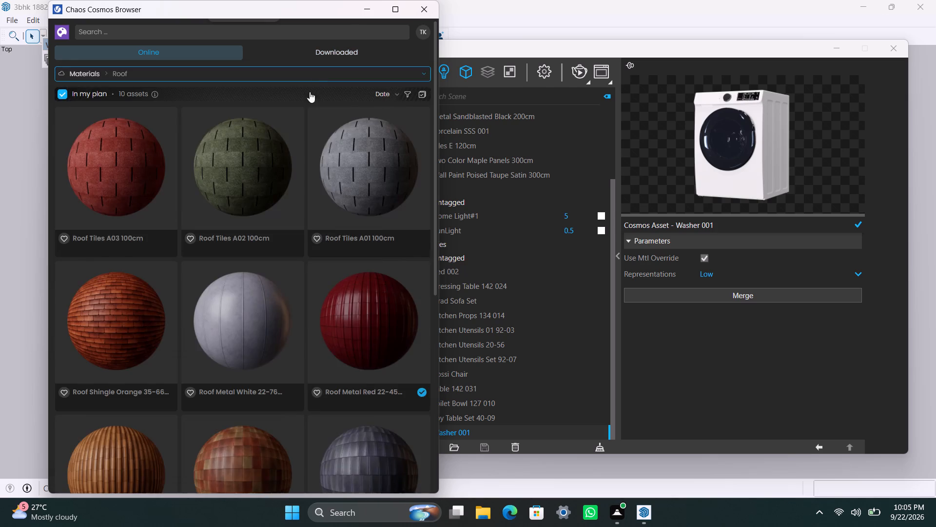
left_click(93, 368)
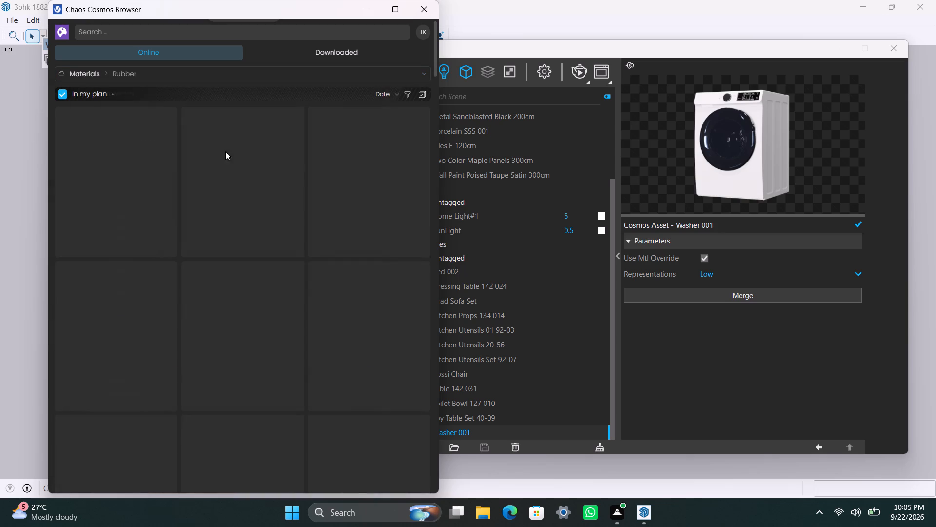
left_click(252, 70)
left_click(99, 380)
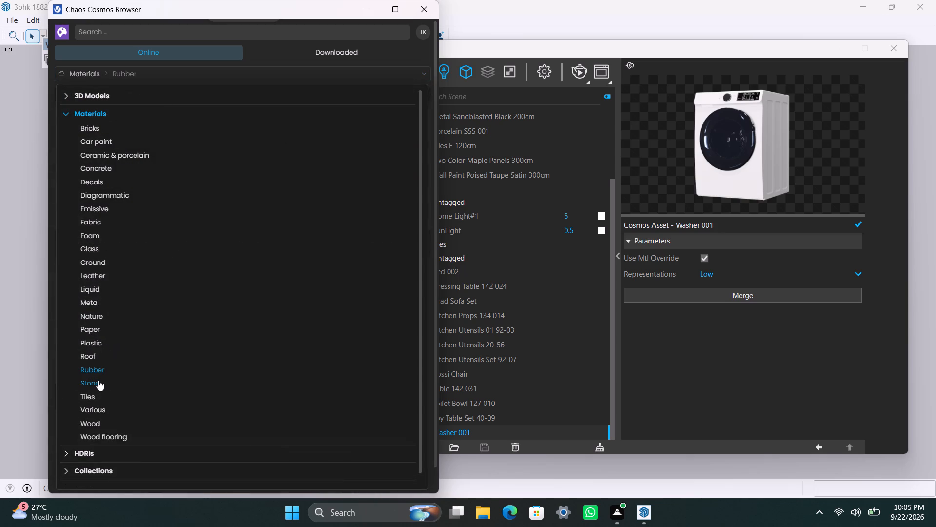
left_click(259, 70)
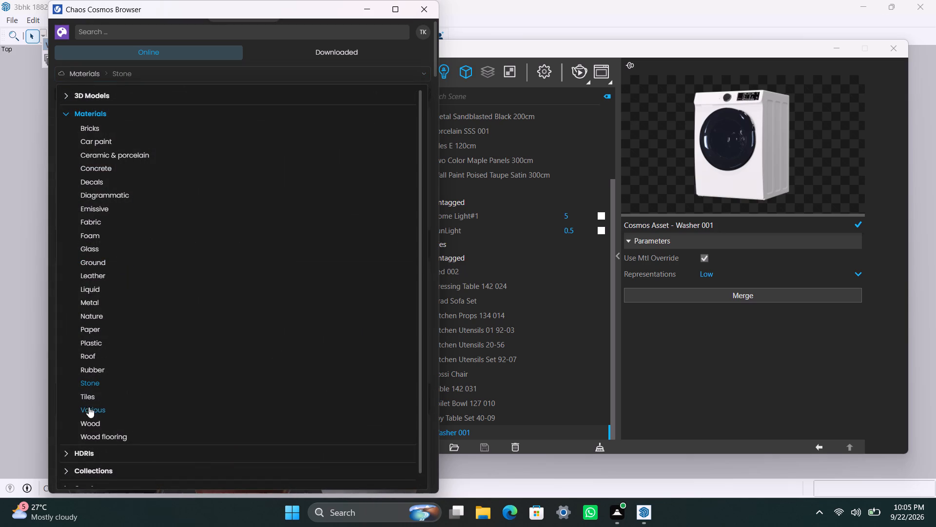
left_click(88, 402)
Open the online Plastic materials category and examine its PVC materials in white, taupe, olive green, dusk blue and black.
left_click(266, 78)
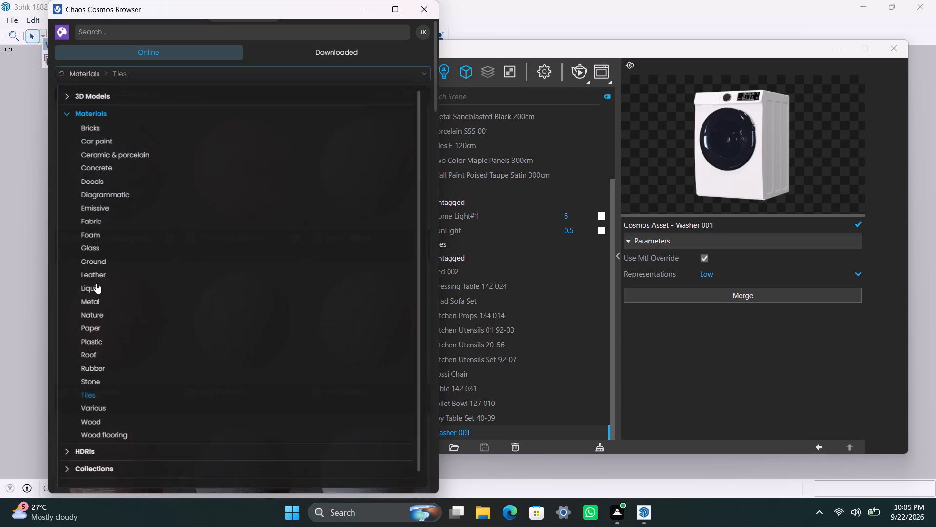
left_click(96, 347)
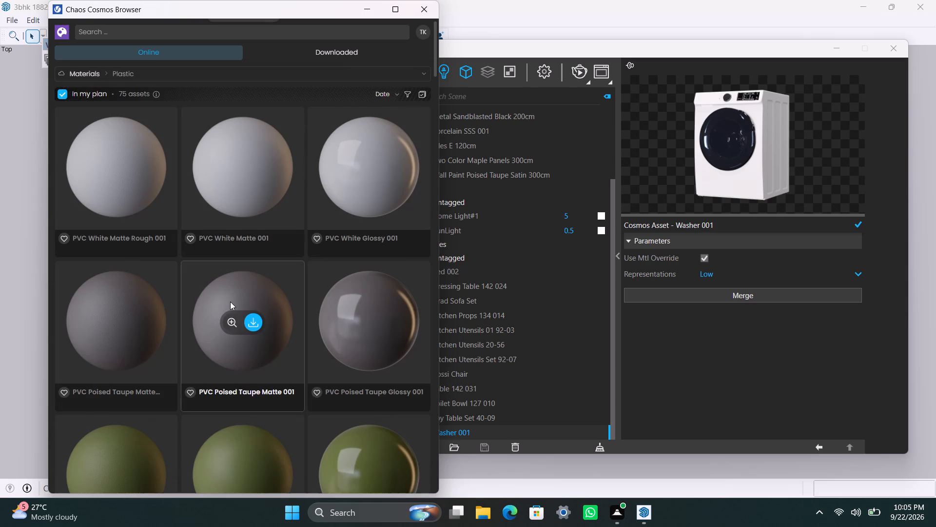
scroll(232, 302, "down", 8)
scroll(257, 324, "up", 3)
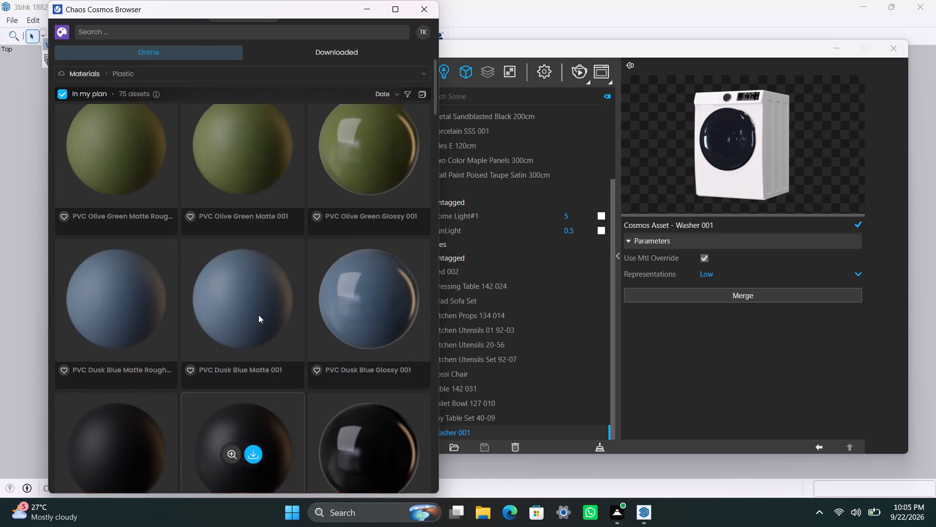
scroll(260, 305, "down", 10)
scroll(259, 308, "up", 19)
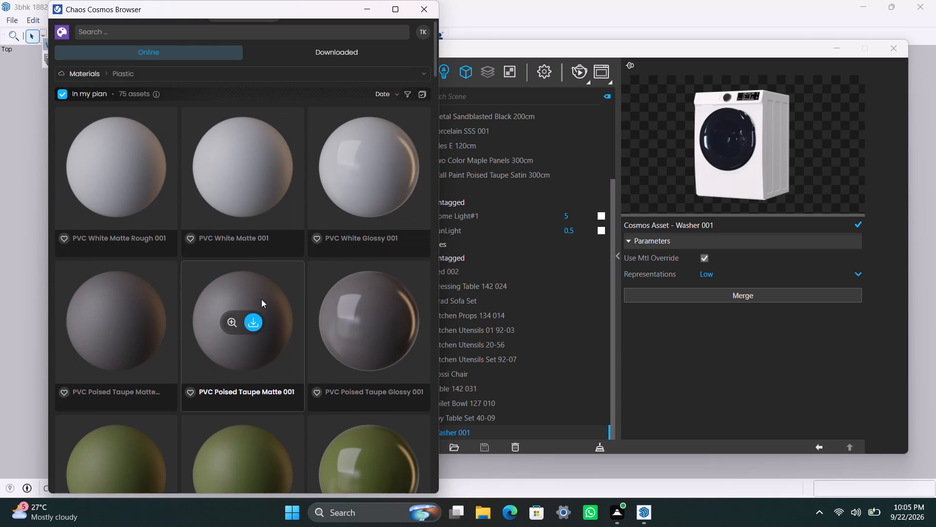
scroll(261, 299, "up", 3)
scroll(286, 293, "down", 4)
scroll(313, 324, "down", 3)
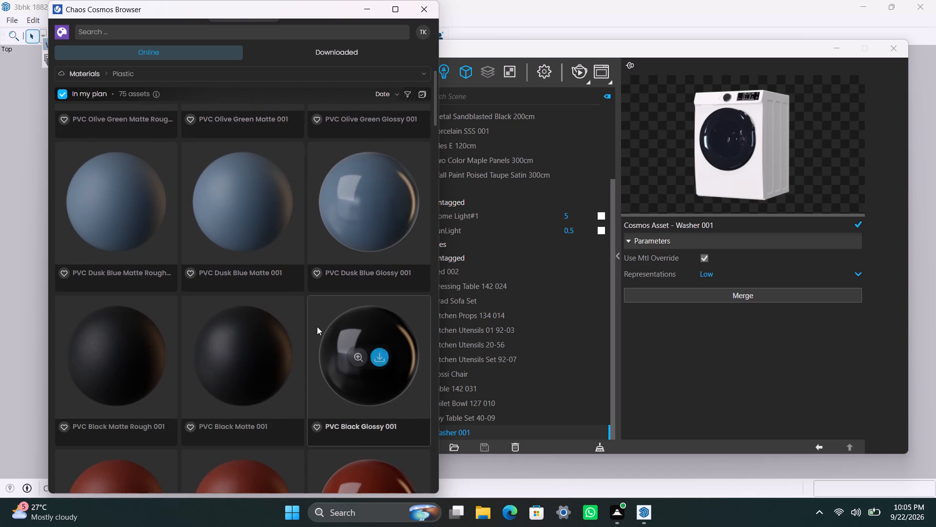
Look through the remaining Plastic materials, from the PVC and acrylic ones to the simple grain, stochastic and metallic plastics.
scroll(317, 326, "down", 11)
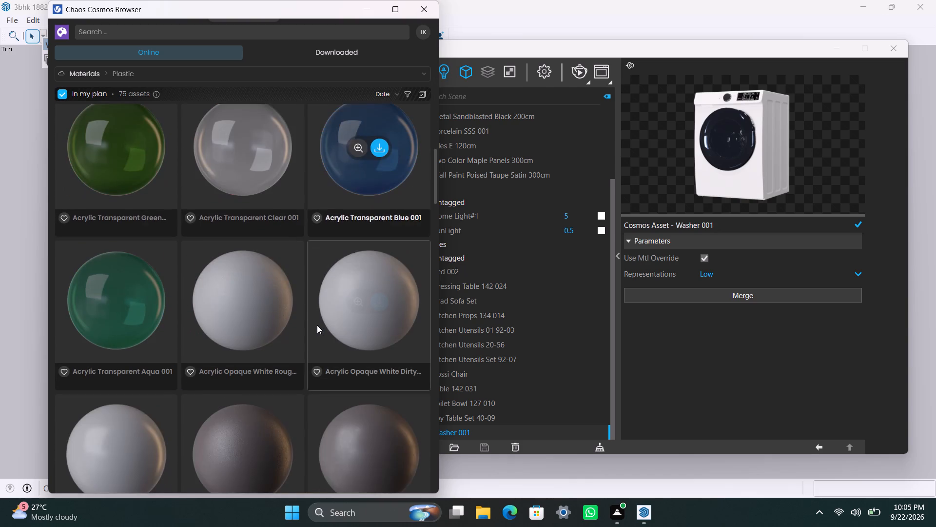
scroll(317, 324, "down", 7)
scroll(317, 324, "up", 3)
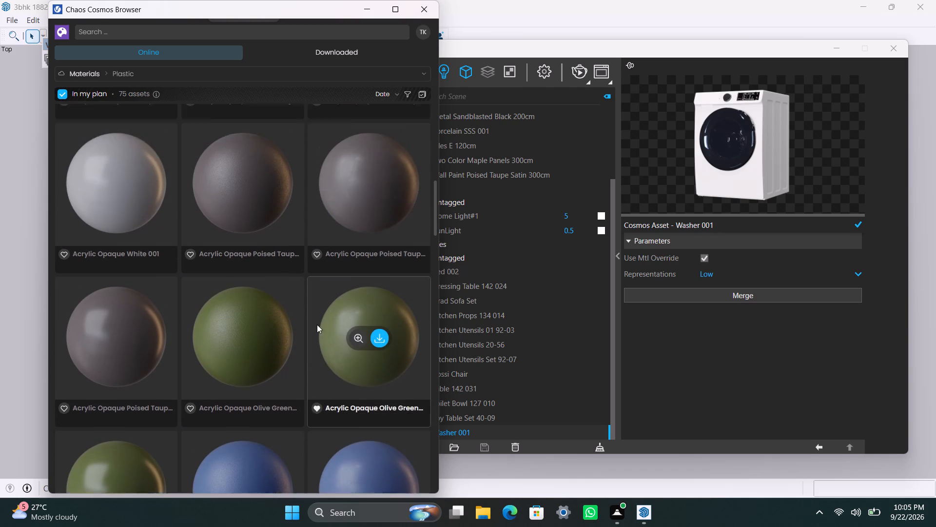
scroll(317, 324, "down", 11)
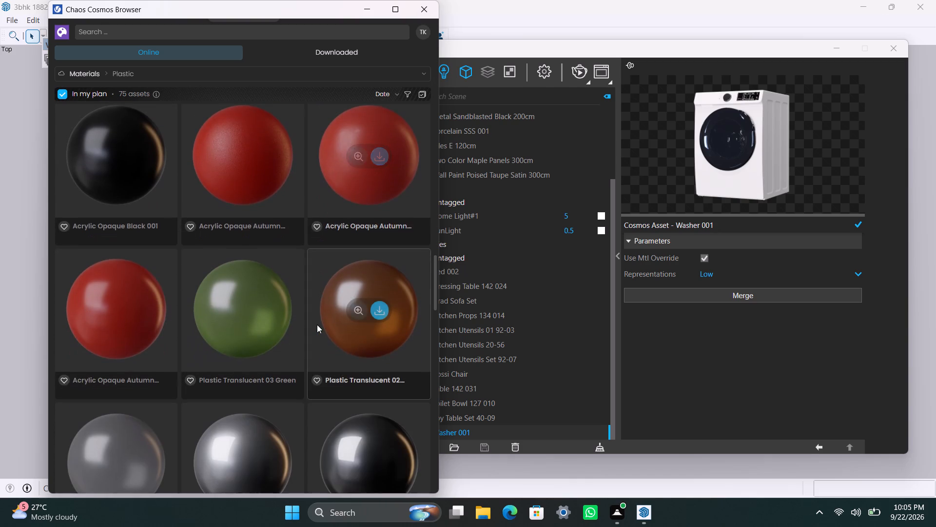
scroll(317, 324, "down", 12)
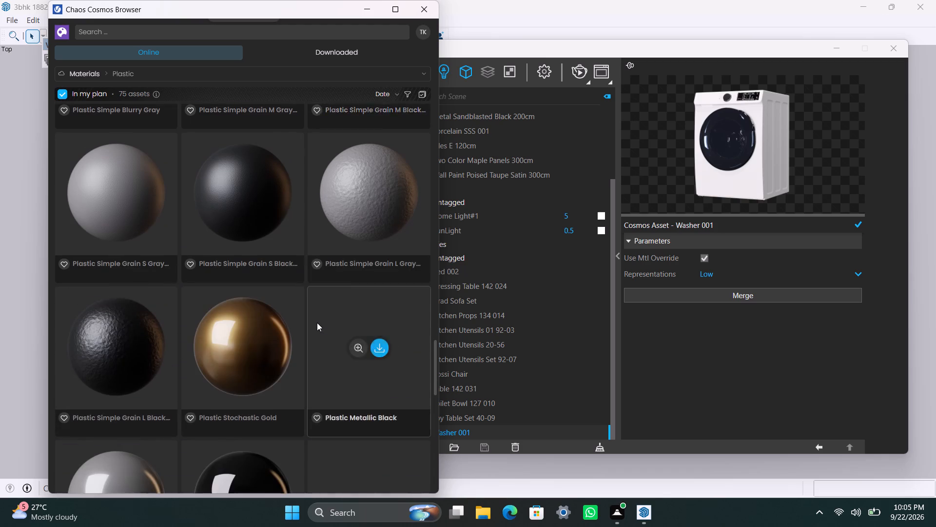
scroll(317, 323, "down", 9)
Review the Plastic materials in reverse order, back through the acrylic and PVC Autumn Maple ones to PVC White.
scroll(317, 322, "up", 3)
scroll(317, 319, "up", 20)
scroll(317, 319, "up", 20)
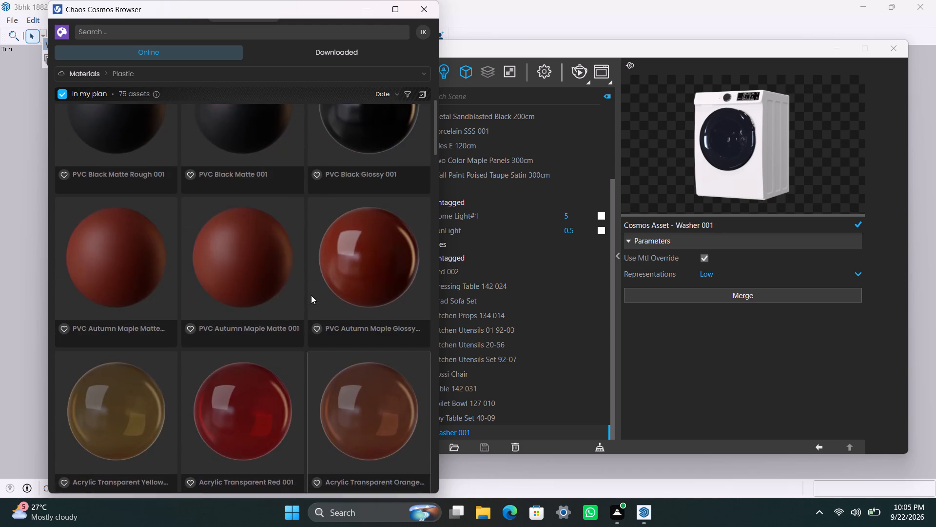
scroll(311, 295, "up", 18)
scroll(313, 294, "up", 5)
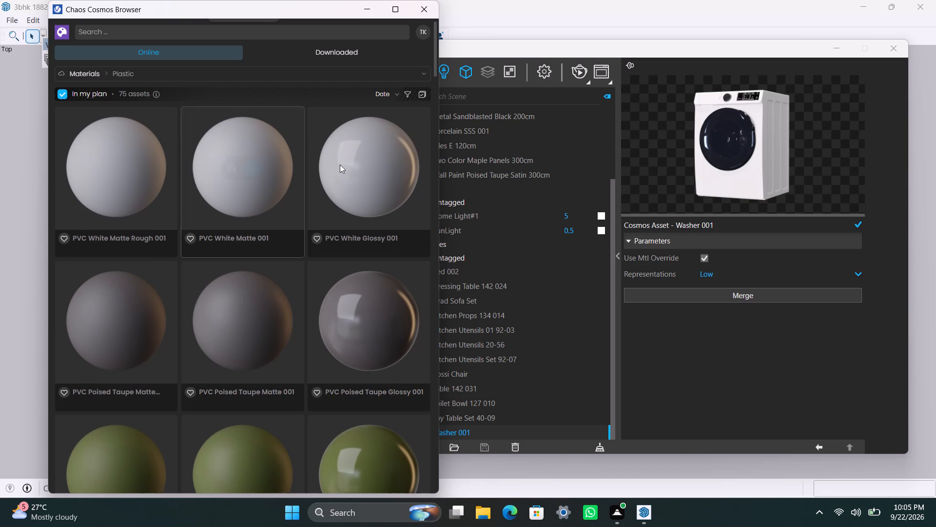
Look briefly into the Metal materials category.
left_click(244, 70)
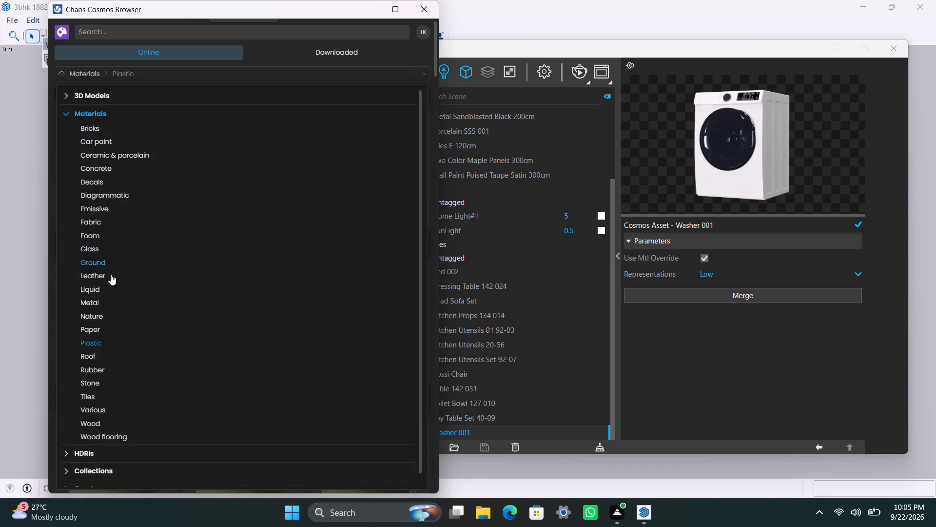
left_click(100, 304)
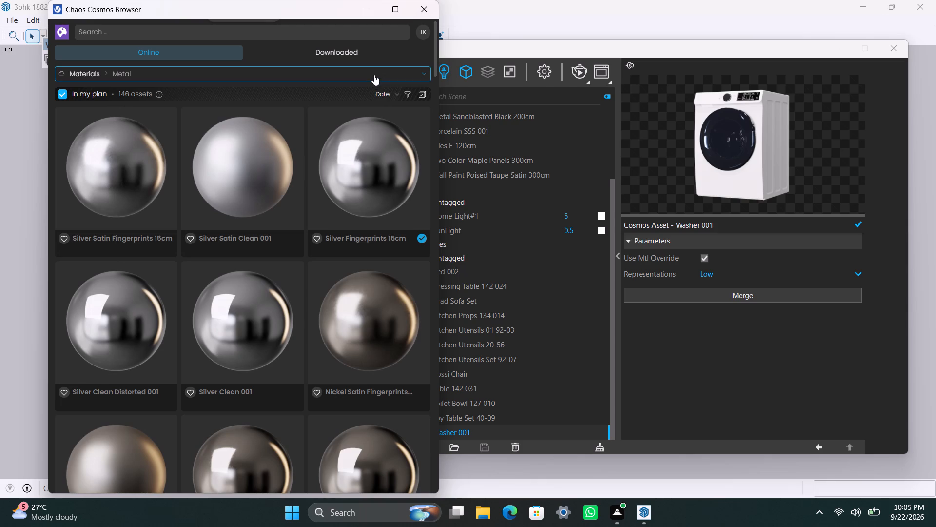
Open the Paper materials category and examine its lamp, lined, crumpled and patterned papers, returning to Paper E01 30cm.
left_click(374, 75)
scroll(185, 339, "up", 2)
scroll(185, 339, "down", 2)
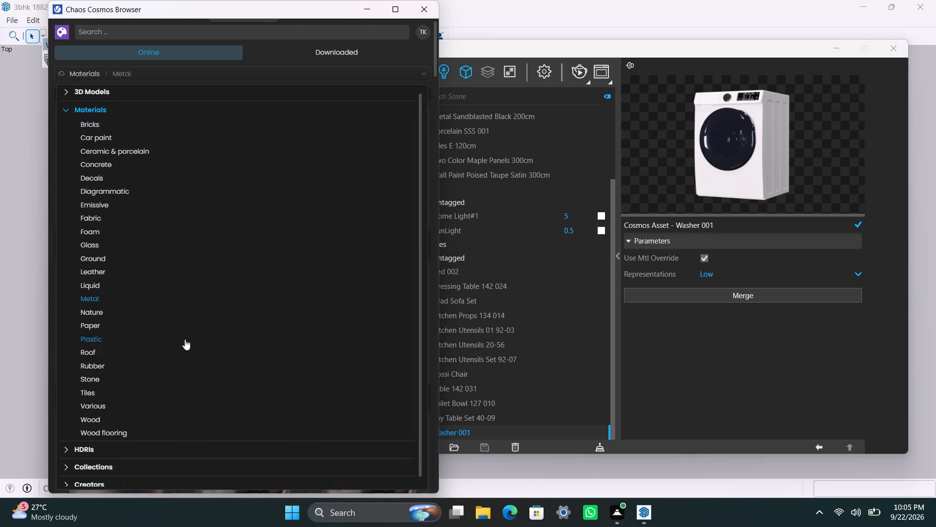
left_click(102, 319)
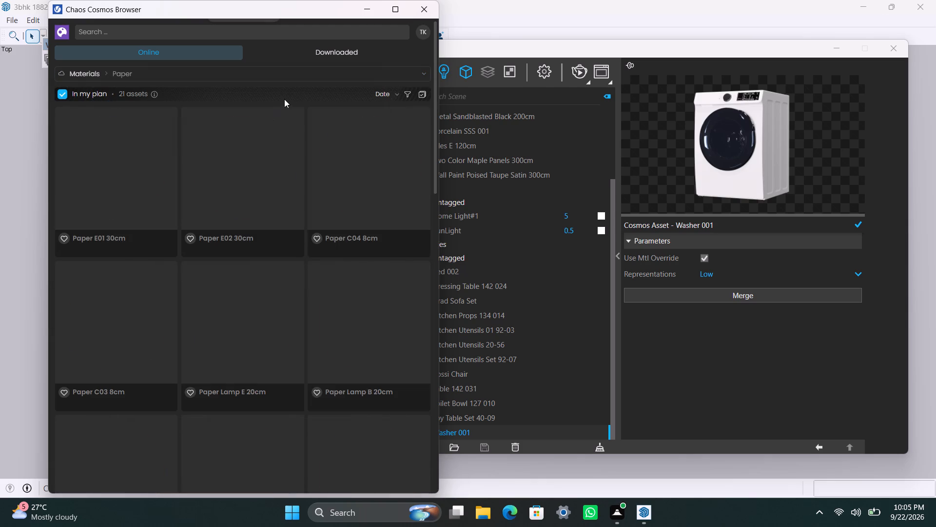
scroll(298, 348, "down", 3)
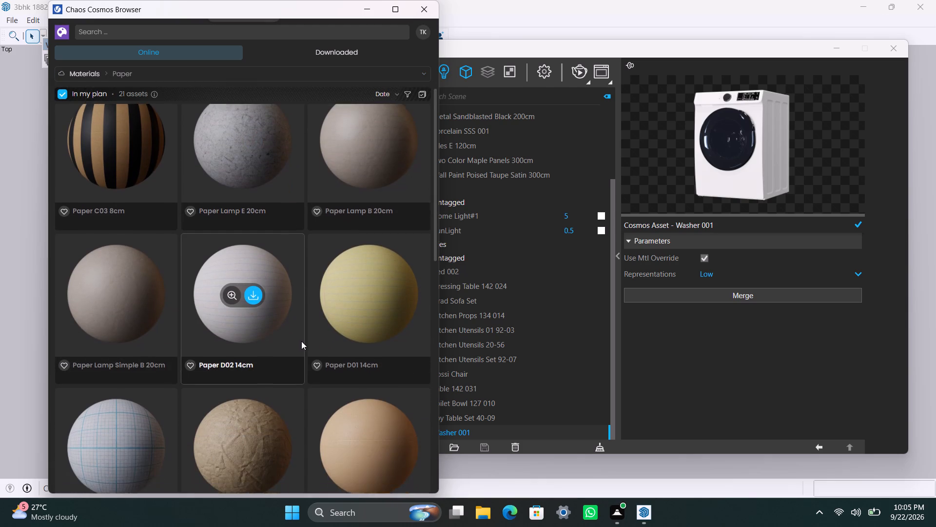
scroll(301, 341, "down", 2)
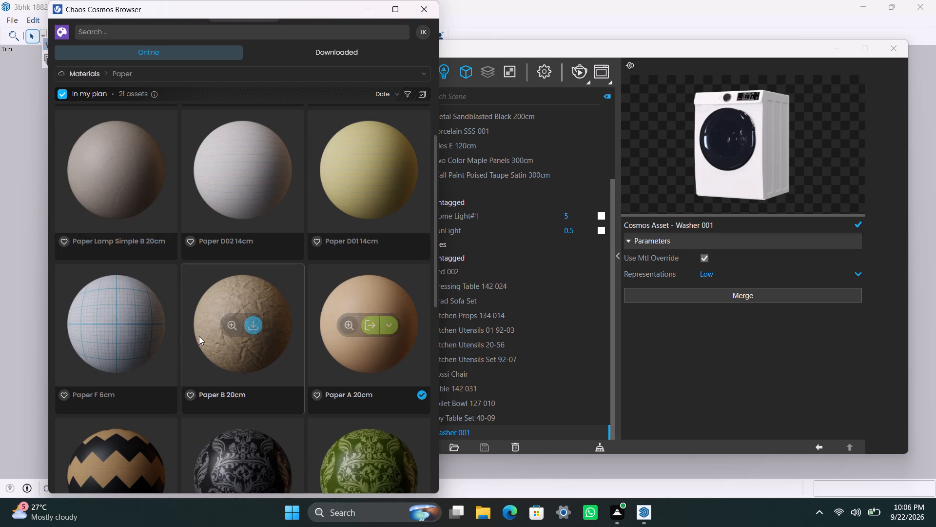
scroll(273, 318, "down", 1)
scroll(273, 318, "up", 1)
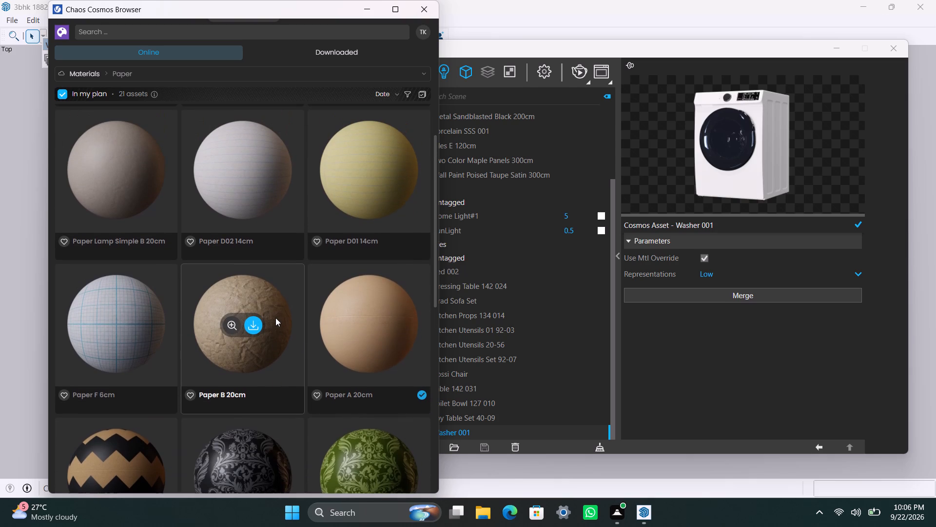
scroll(273, 330, "up", 4)
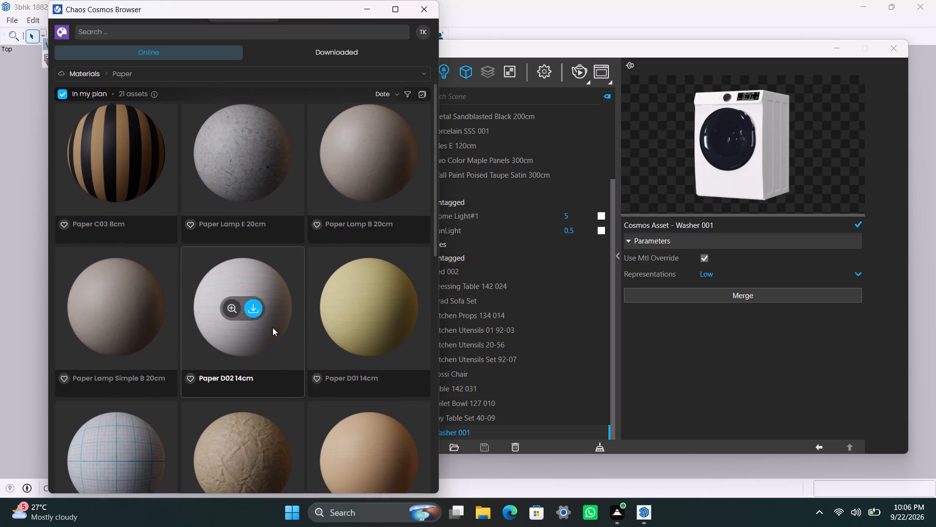
scroll(334, 290, "up", 2)
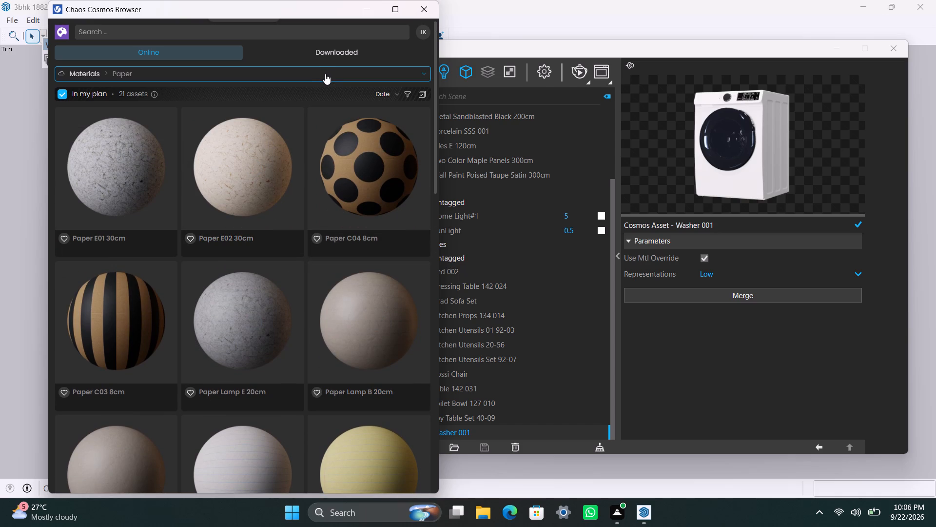
scroll(280, 261, "up", 4)
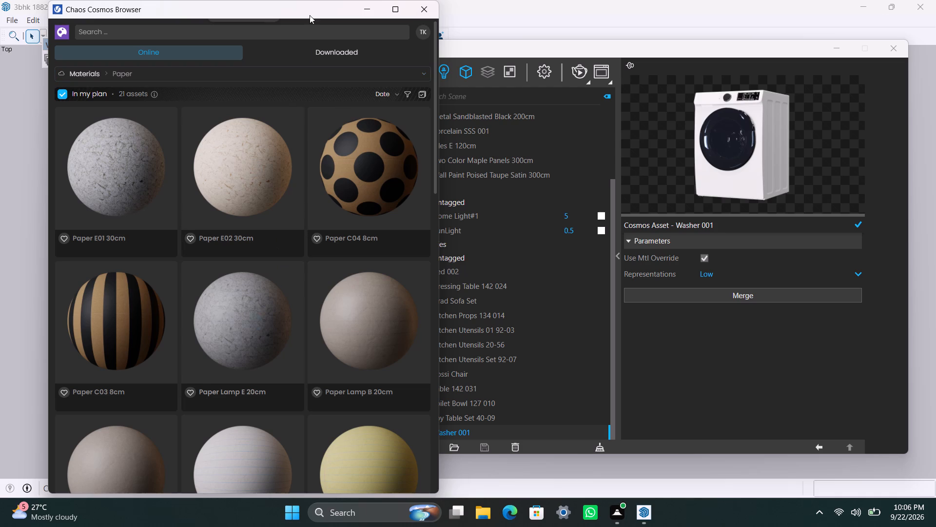
Open the Nature materials category again and examine its leaf and grassblade materials.
left_click(242, 68)
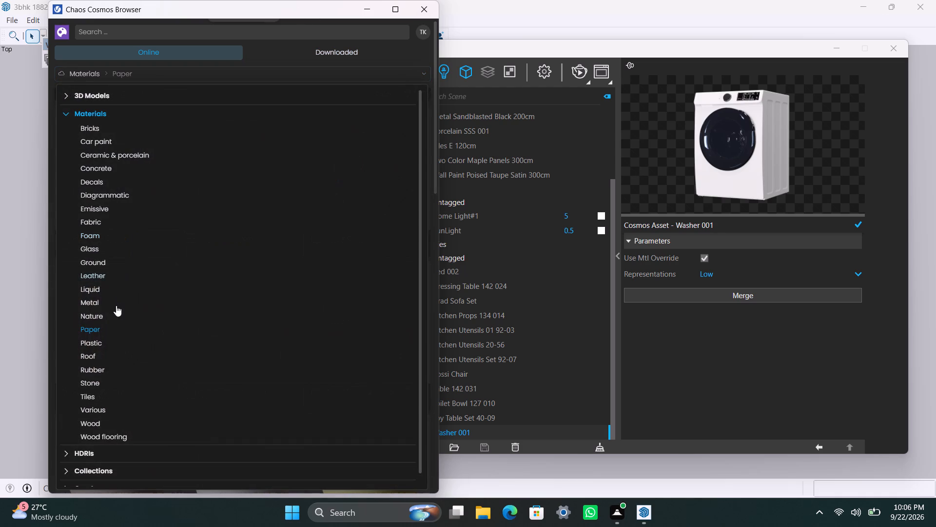
left_click(99, 321)
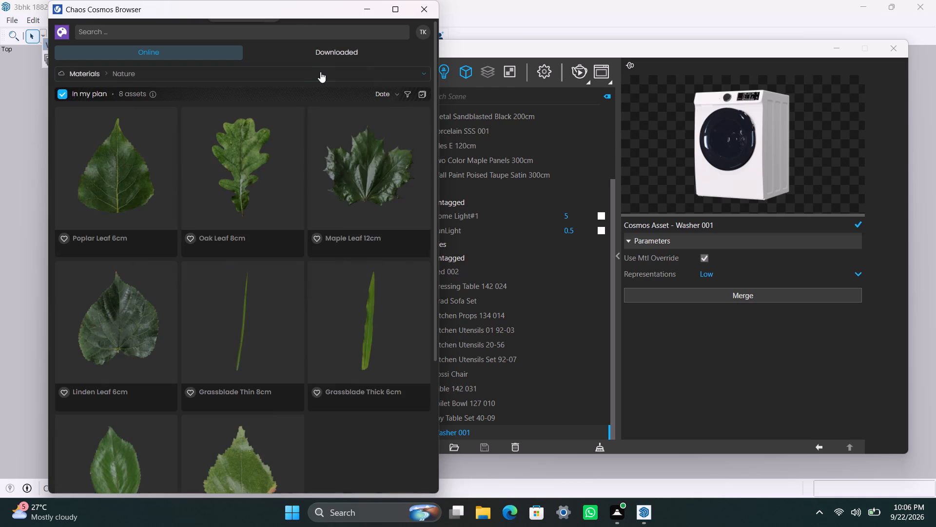
scroll(303, 284, "down", 3)
scroll(297, 282, "up", 3)
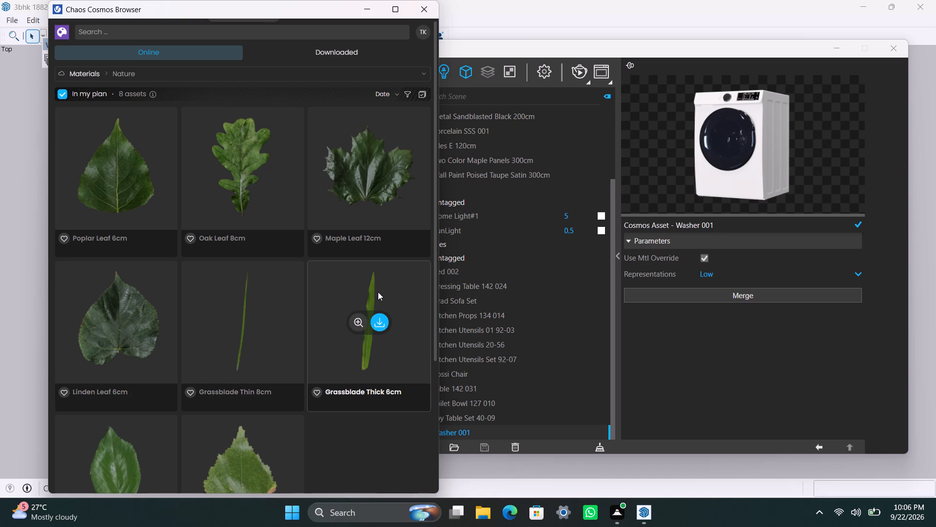
scroll(312, 284, "down", 4)
scroll(261, 252, "up", 7)
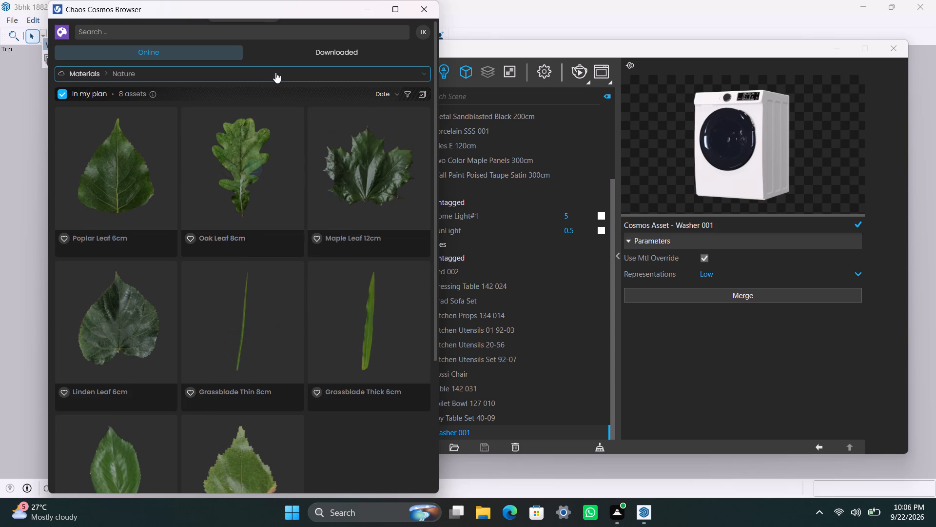
Reopen the Plastic materials category and re-examine its PVC and Acrylic Transparent materials, ending back at PVC White.
left_click(275, 72)
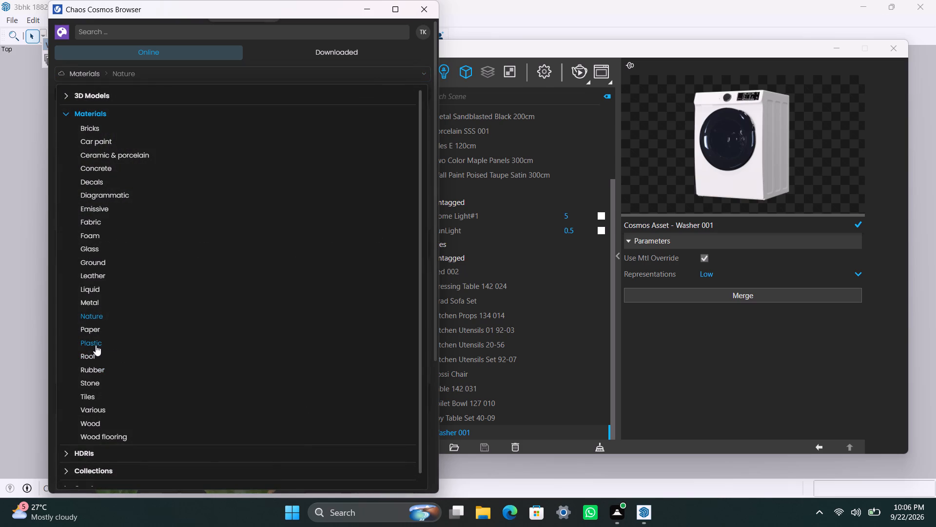
left_click(96, 345)
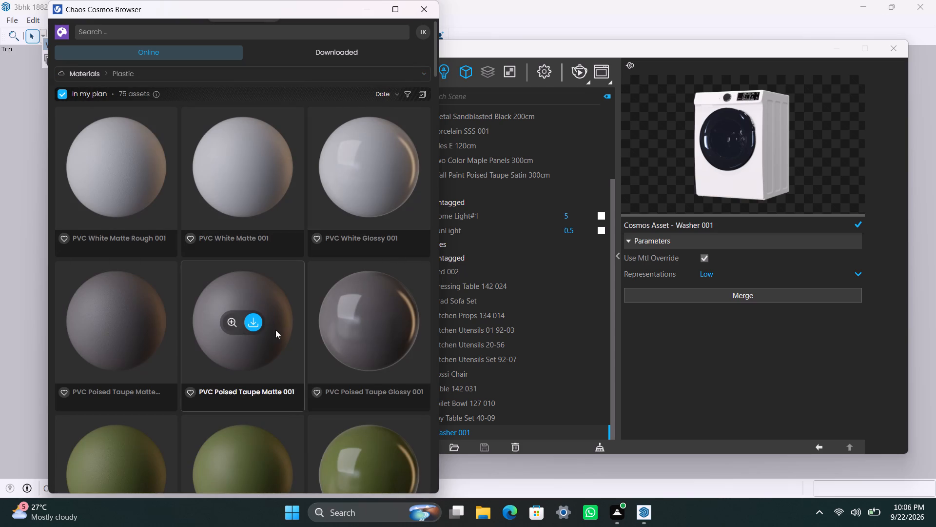
scroll(291, 340, "down", 2)
scroll(291, 340, "up", 6)
scroll(259, 273, "down", 2)
scroll(251, 365, "down", 3)
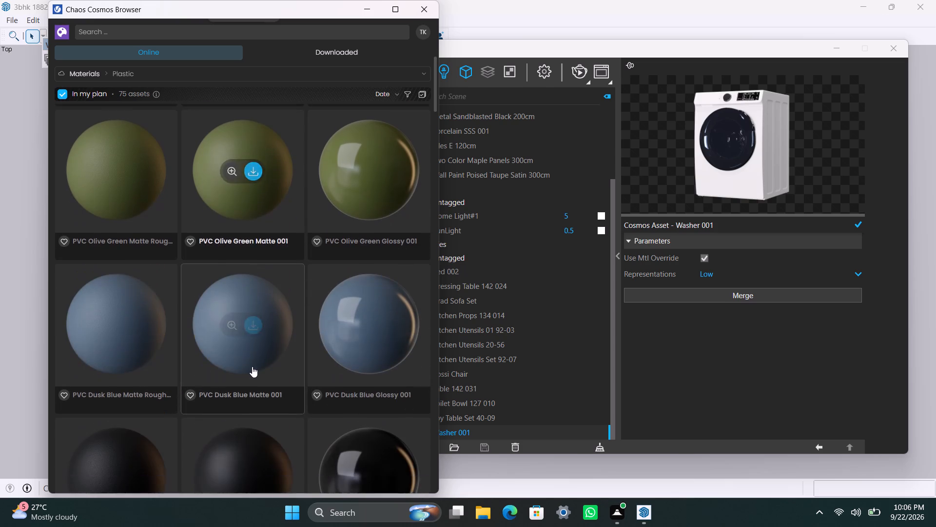
scroll(252, 366, "down", 6)
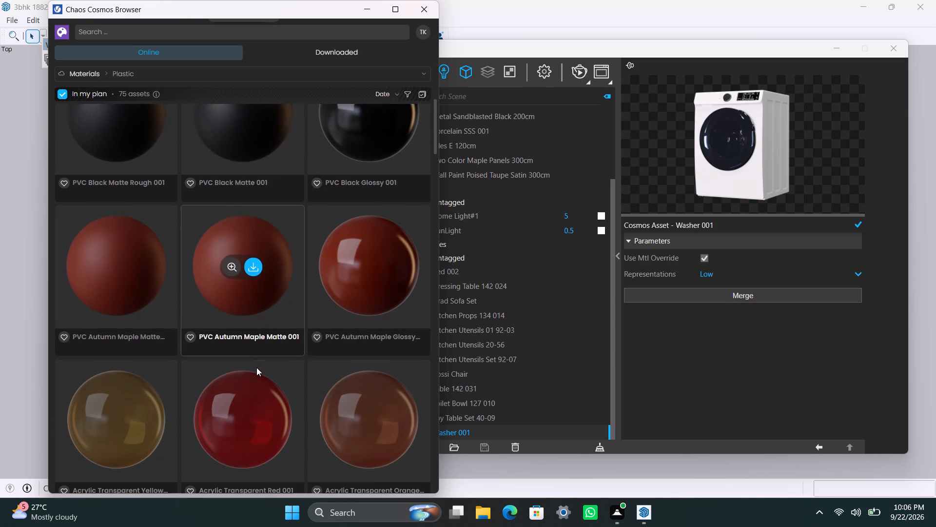
scroll(256, 367, "down", 2)
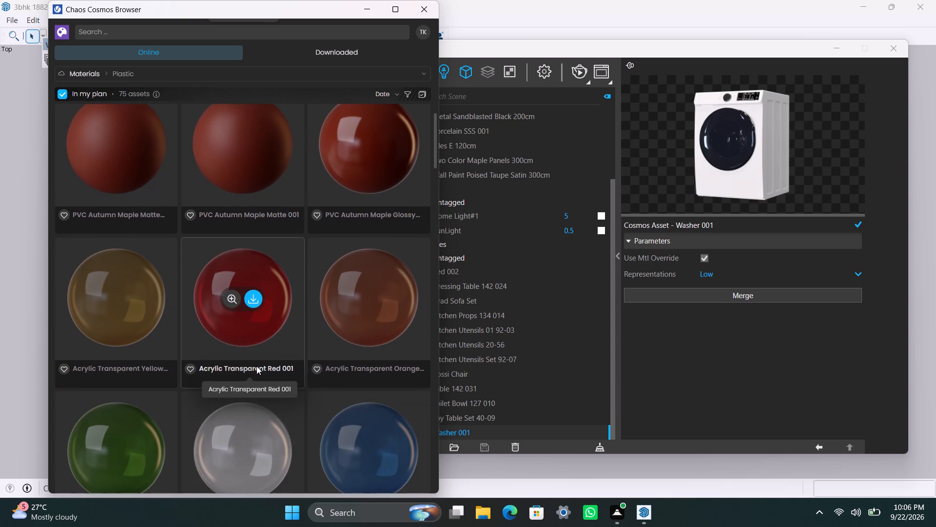
scroll(256, 366, "down", 4)
scroll(256, 365, "up", 9)
scroll(274, 301, "up", 11)
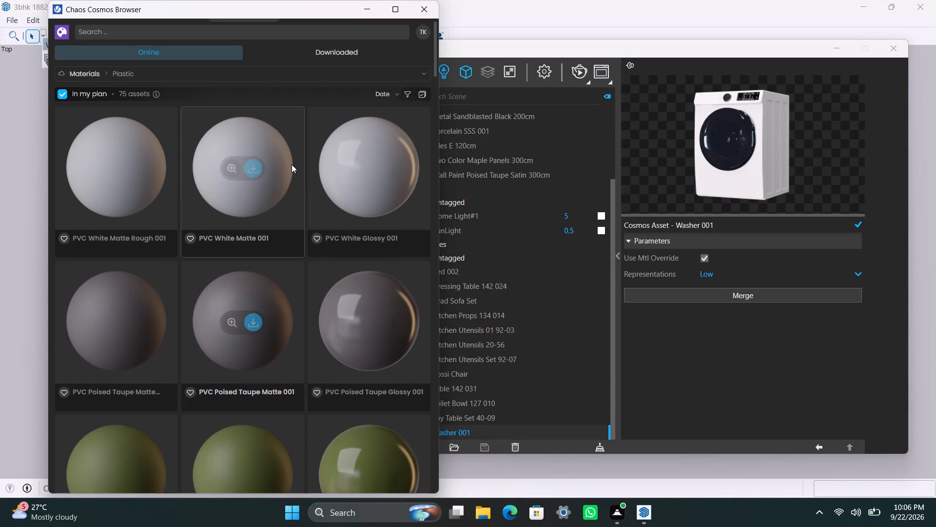
scroll(267, 255, "up", 4)
scroll(233, 143, "up", 2)
Look briefly into the Paper materials category and switch to the Liquid category.
left_click(240, 70)
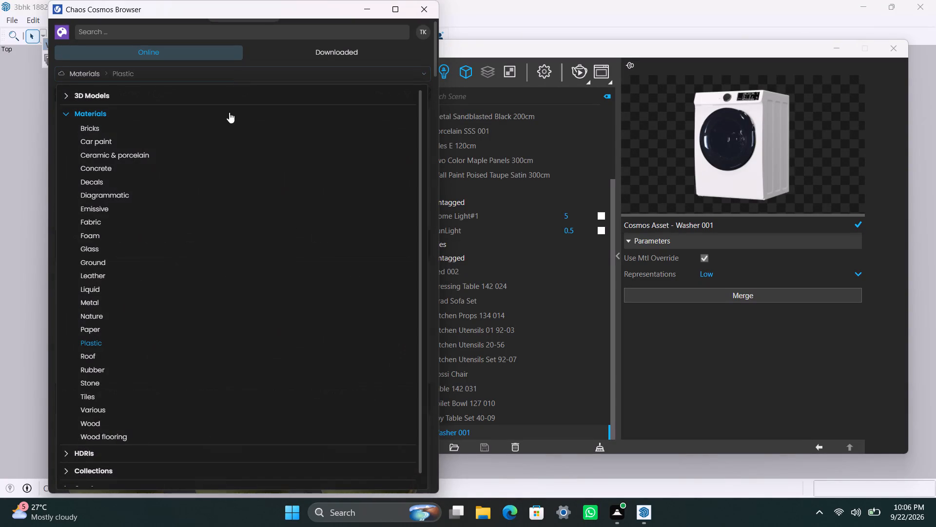
left_click(102, 332)
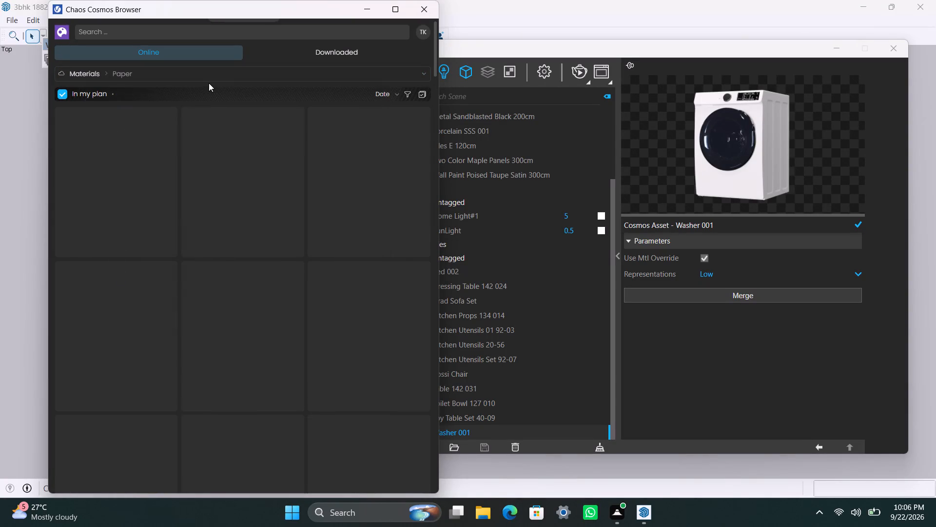
left_click(205, 76)
left_click(89, 291)
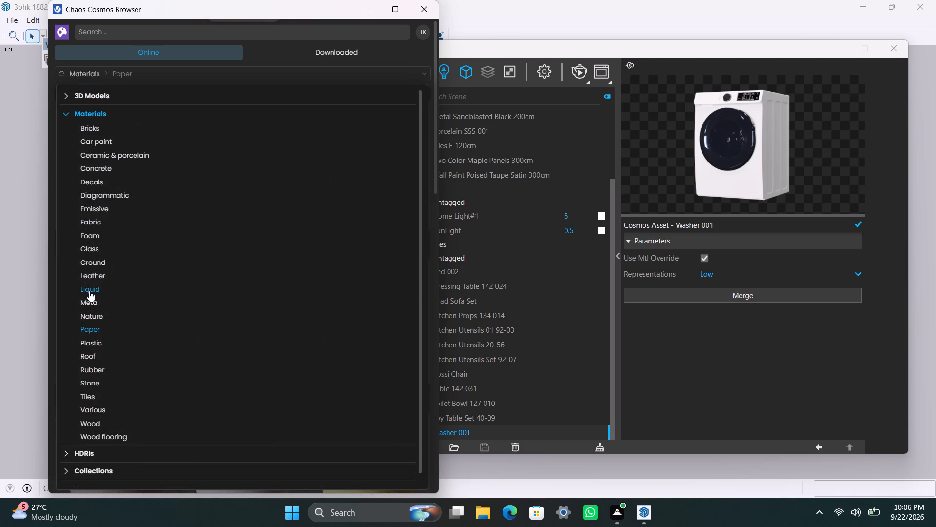
Look briefly through the Metal, Nature, Paper and Plastic materials categories in turn.
left_click(92, 300)
left_click(186, 78)
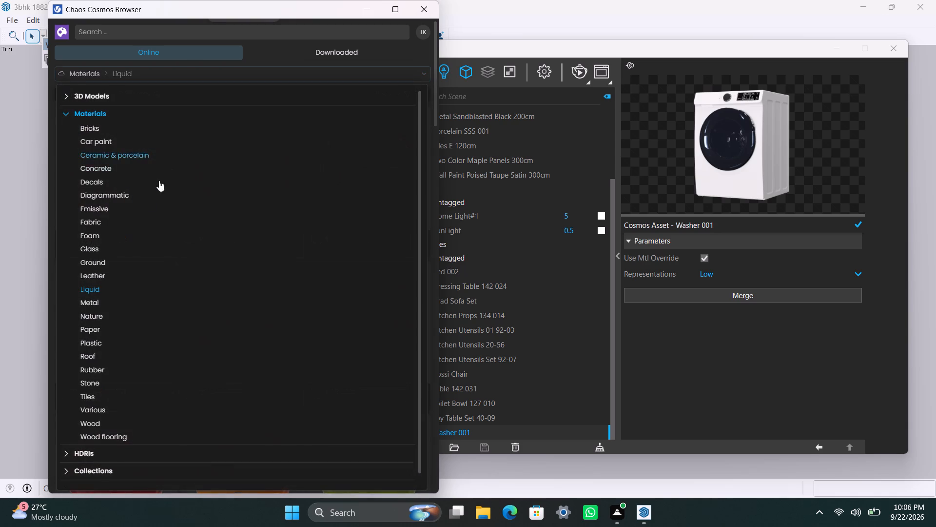
left_click(94, 302)
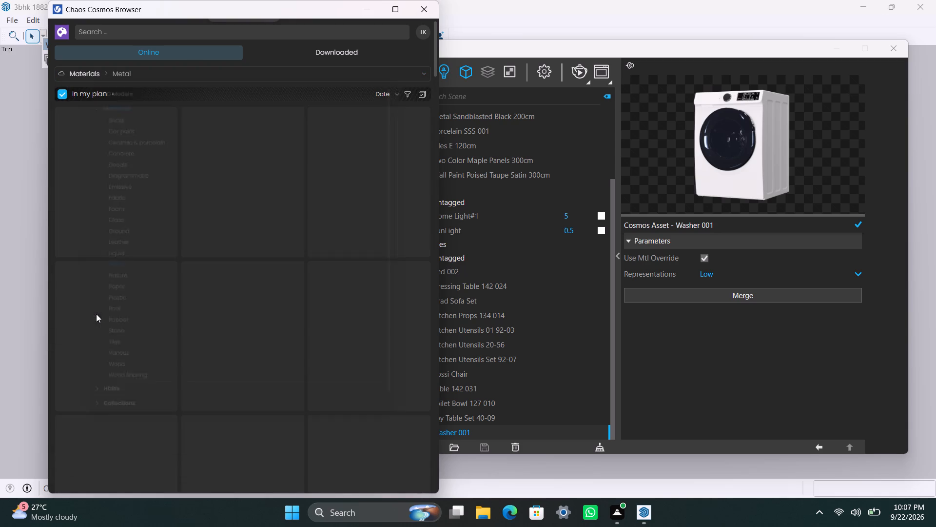
left_click(97, 314)
left_click(395, 75)
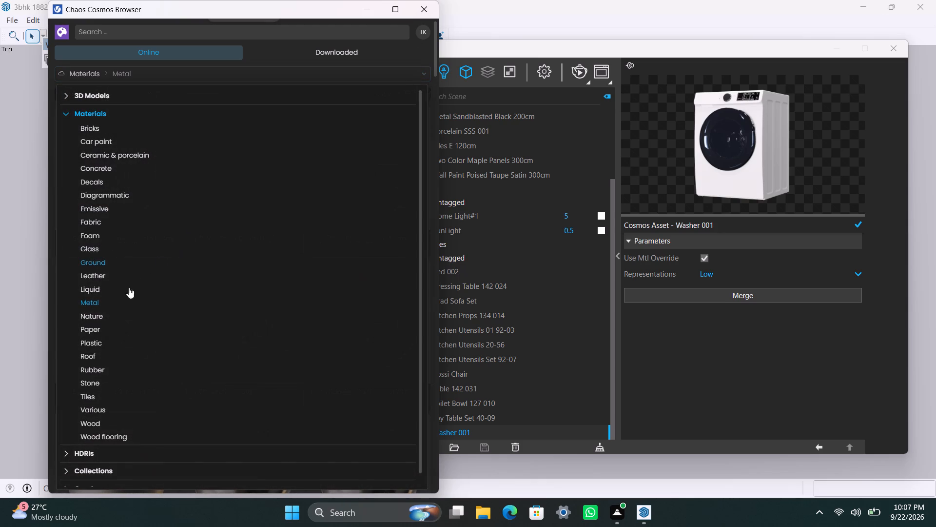
left_click(106, 316)
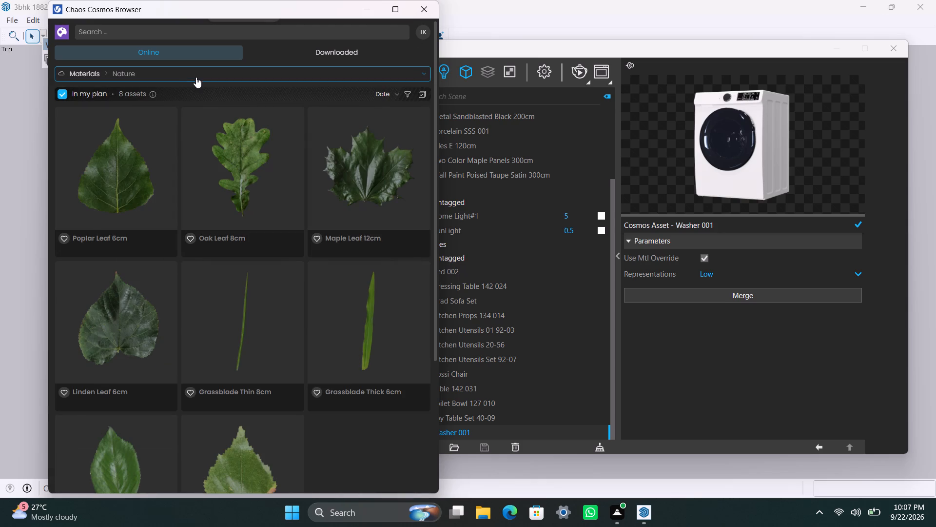
left_click(196, 77)
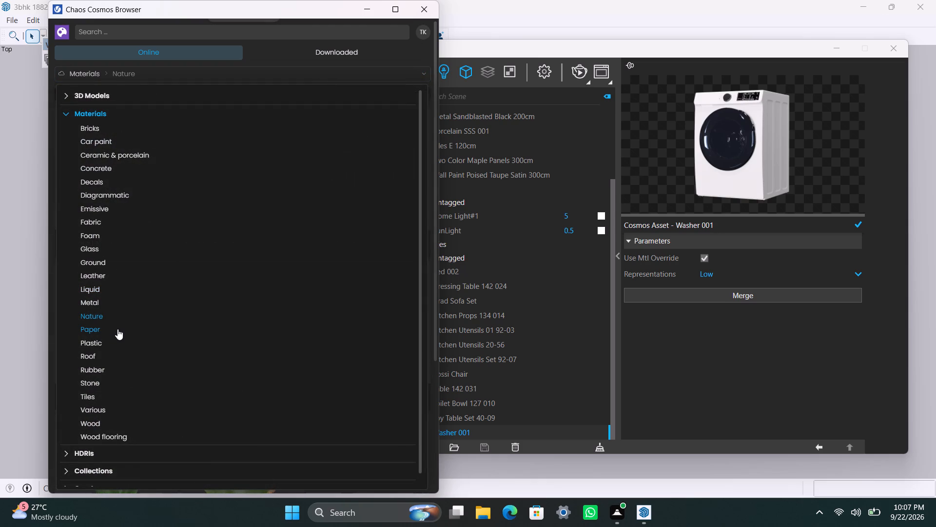
left_click(98, 328)
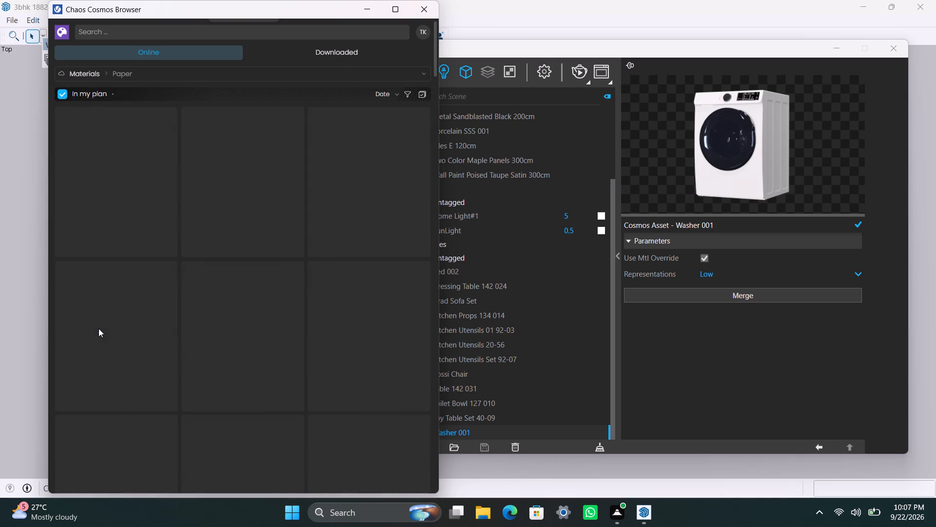
left_click(323, 71)
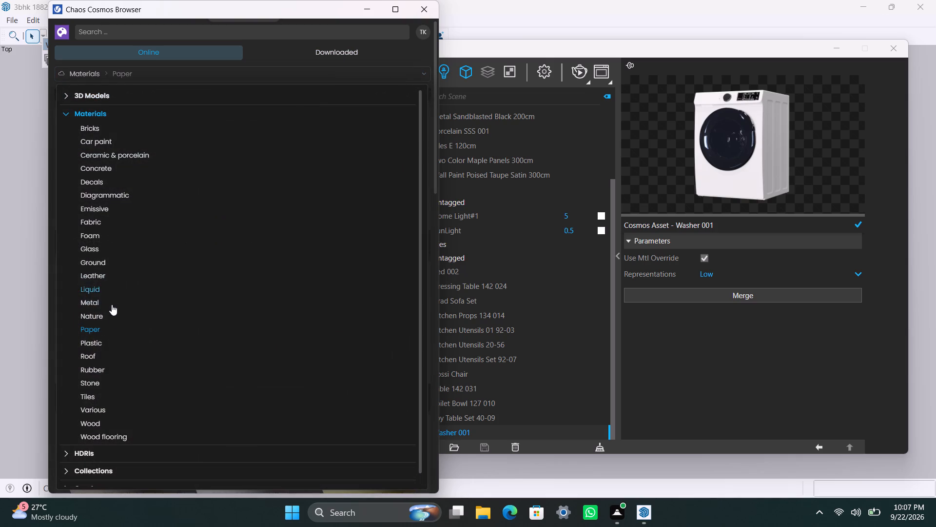
left_click(100, 339)
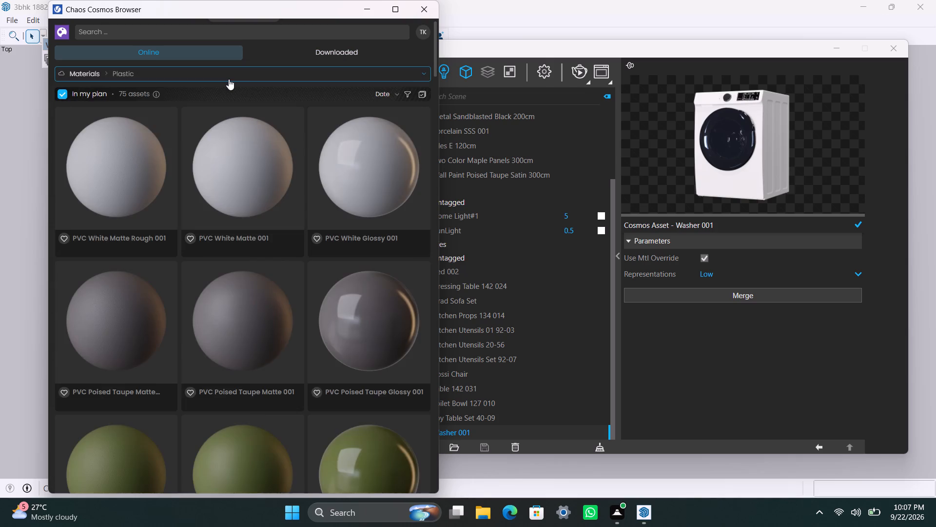
Open the Roof materials category and examine its roof tile, shingle and roof metal materials.
left_click(229, 79)
left_click(97, 358)
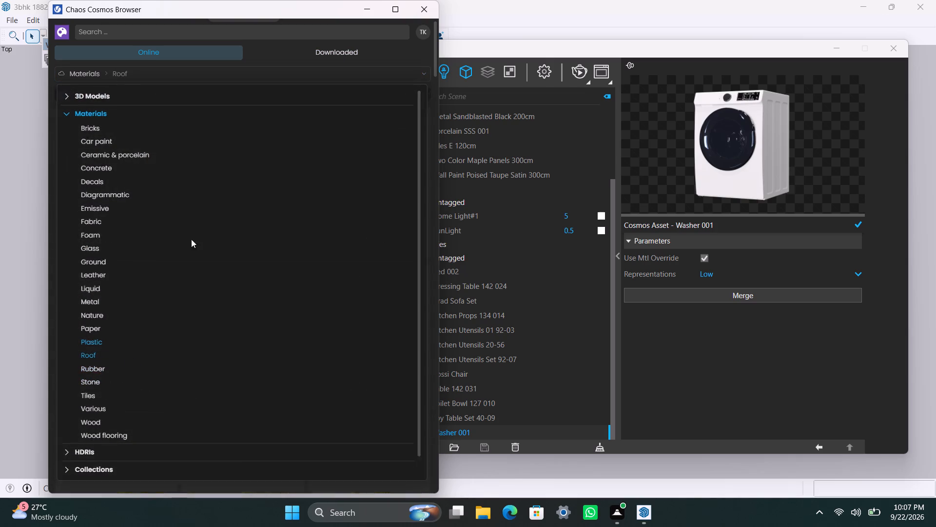
scroll(205, 326, "up", 2)
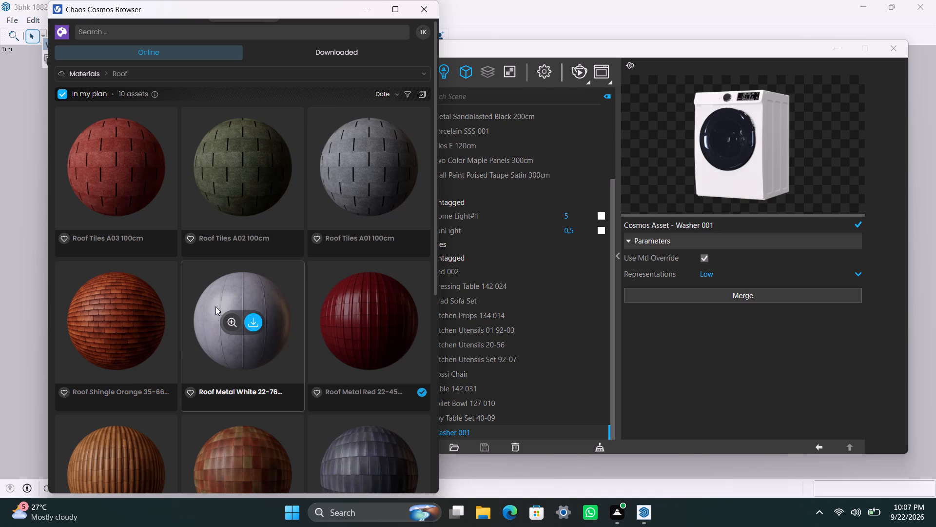
scroll(241, 232, "down", 2)
scroll(241, 232, "up", 9)
scroll(239, 187, "up", 1)
scroll(248, 206, "down", 2)
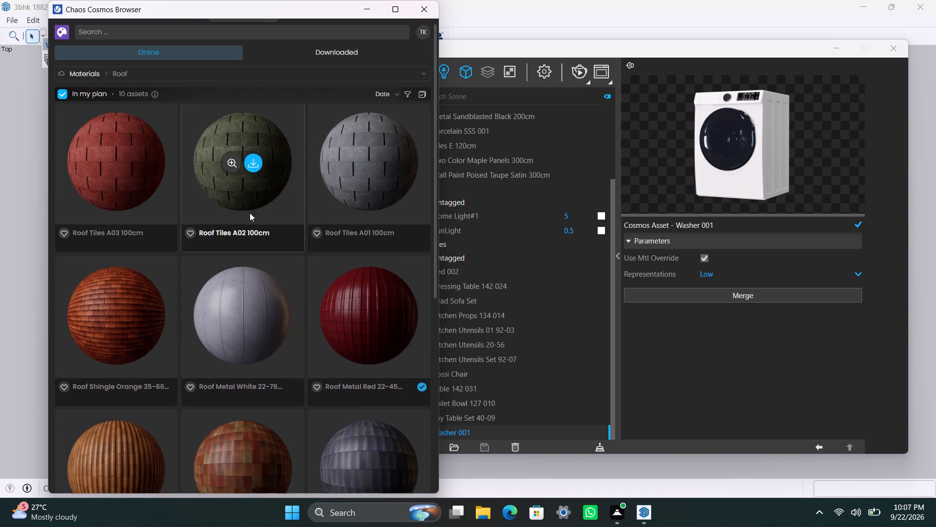
scroll(250, 213, "down", 4)
scroll(241, 247, "up", 7)
Revisit the Nature and Metal materials categories briefly and switch to the Liquid category.
left_click(243, 74)
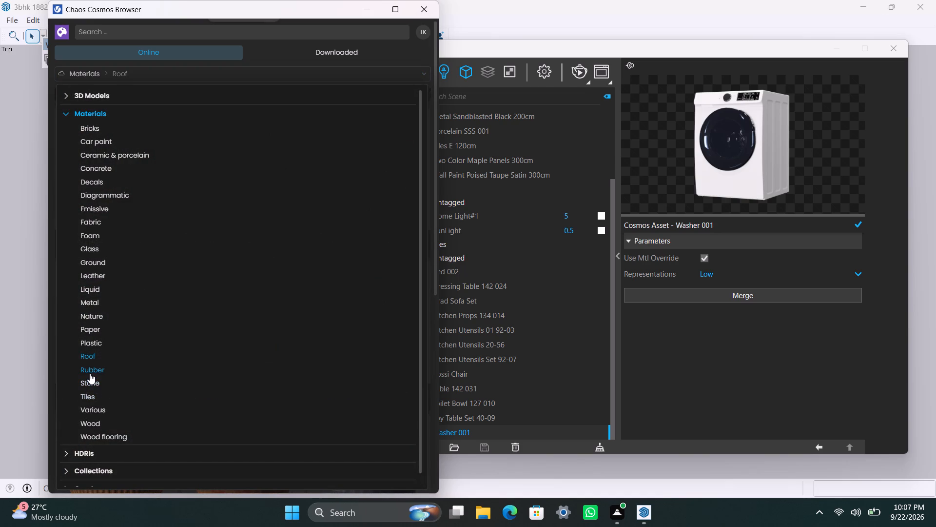
left_click(101, 315)
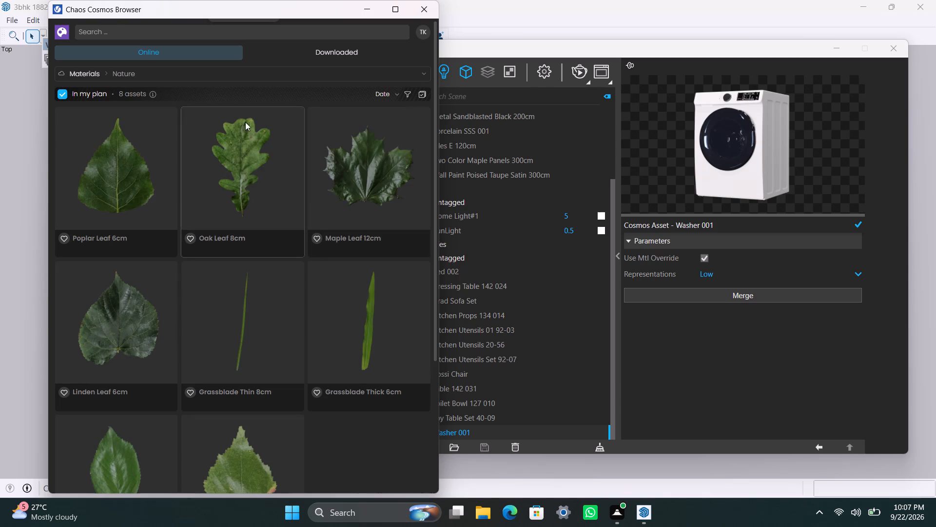
left_click(243, 76)
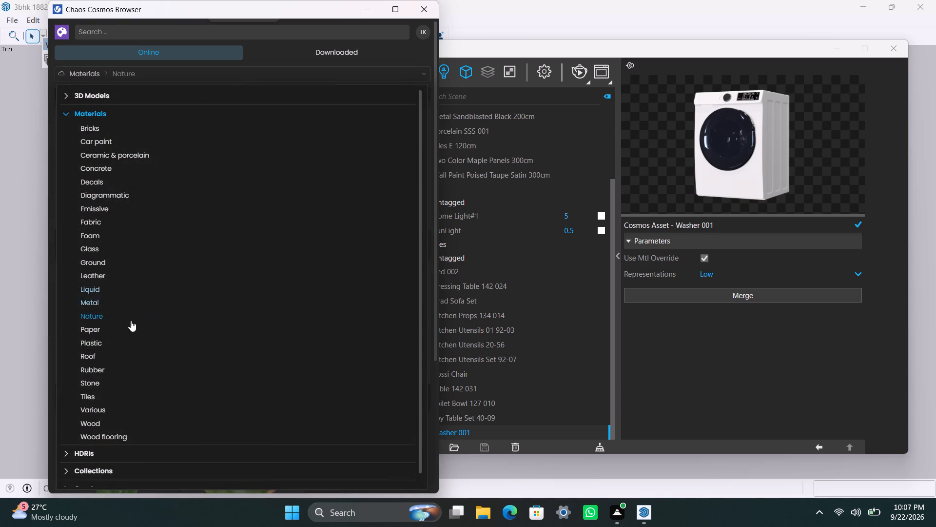
left_click(97, 304)
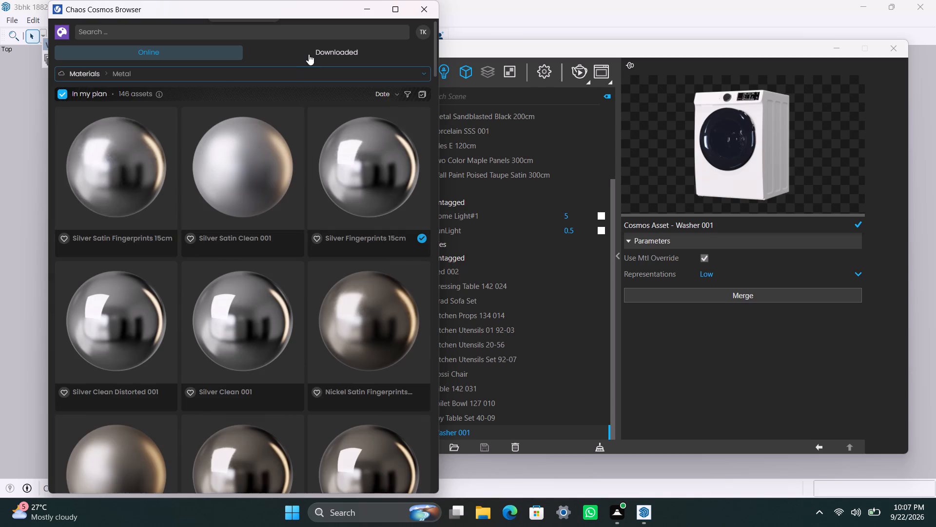
left_click(312, 69)
left_click(96, 289)
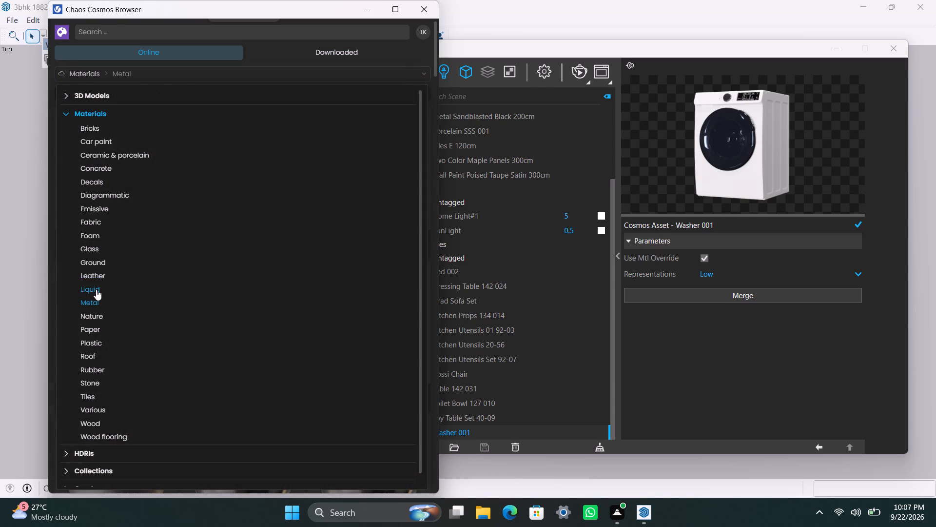
Open the Foam materials category and examine its Styrofoam and coloured foam materials, returning to Styrofoam C01 12cm.
left_click(173, 78)
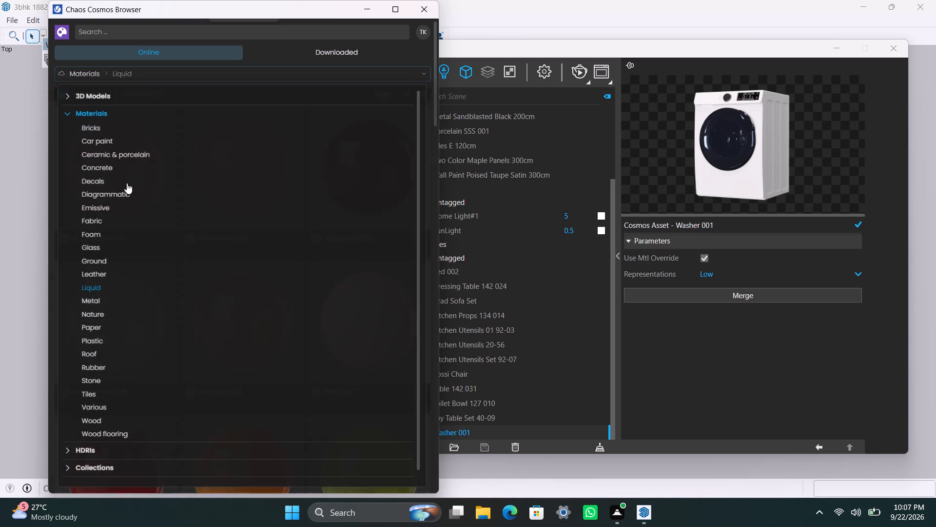
left_click(95, 233)
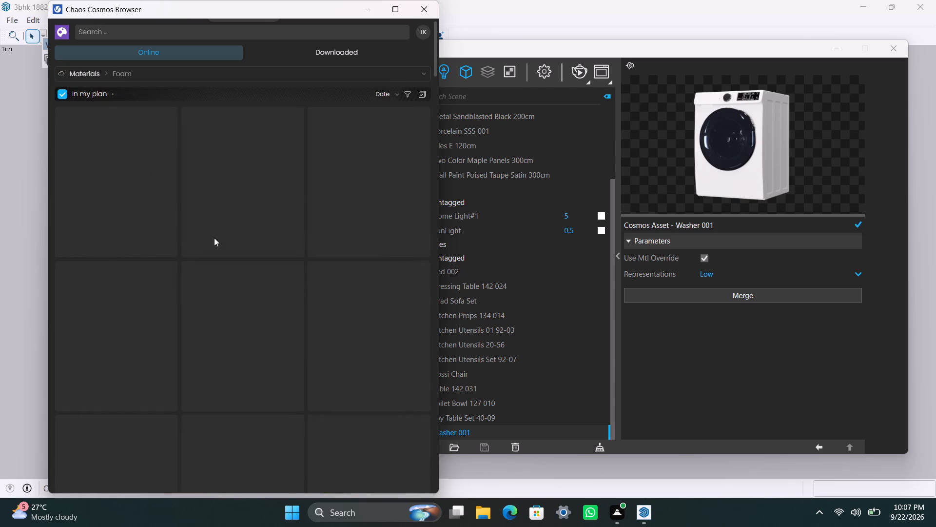
scroll(221, 291, "down", 1)
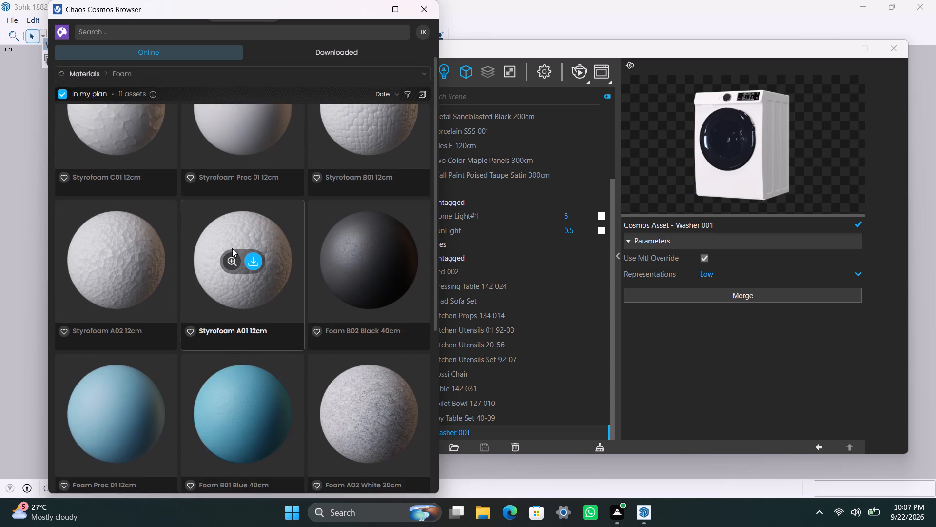
scroll(232, 248, "up", 2)
scroll(312, 320, "down", 4)
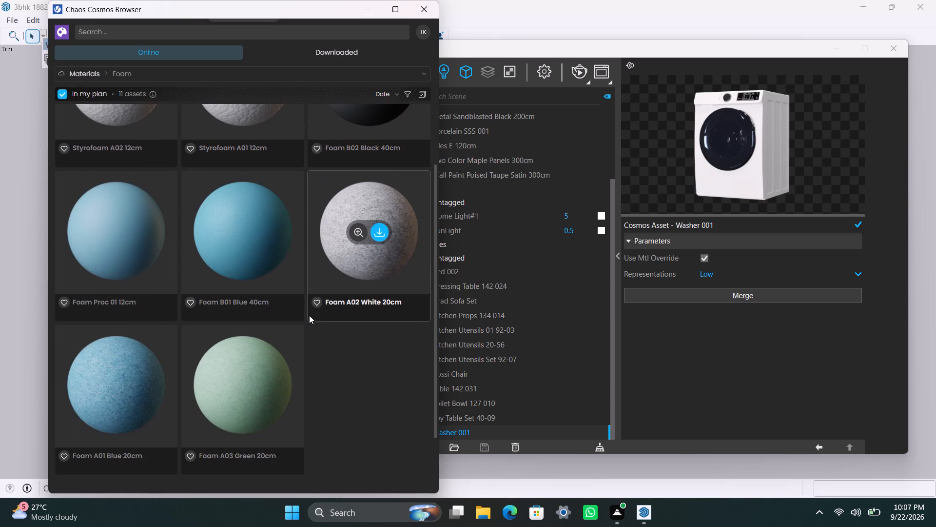
scroll(309, 315, "down", 2)
scroll(309, 309, "up", 3)
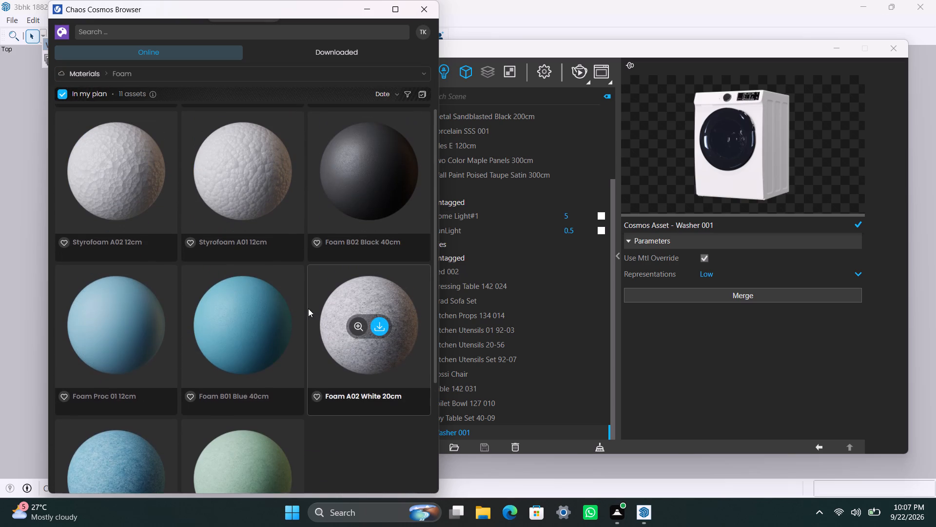
scroll(308, 308, "down", 2)
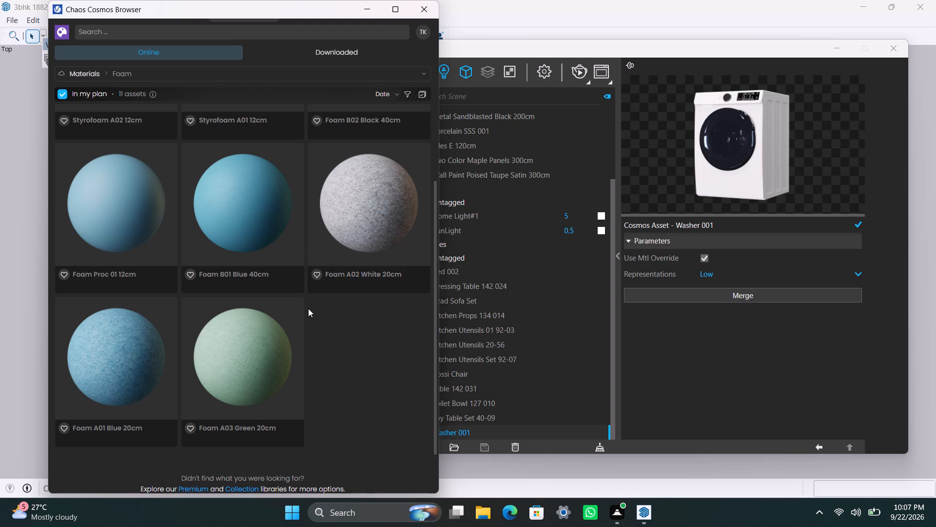
scroll(308, 308, "down", 2)
scroll(308, 308, "up", 11)
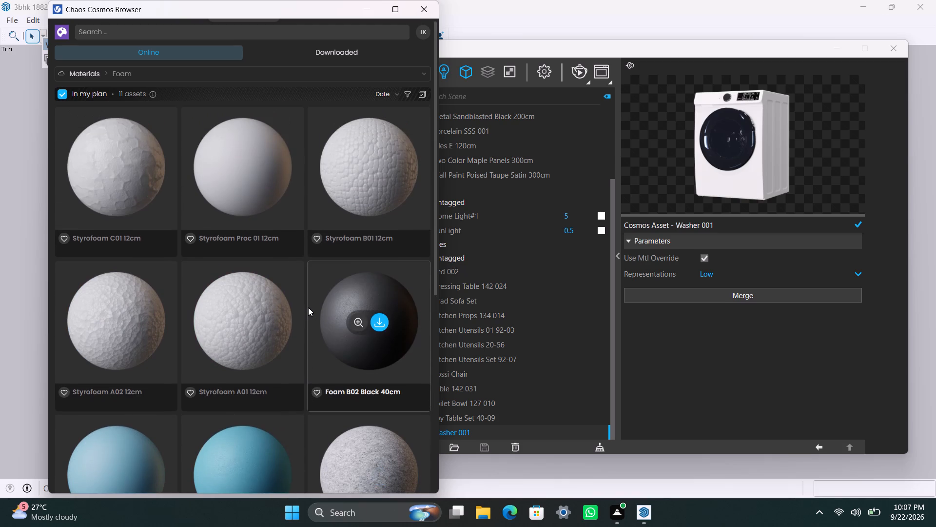
scroll(308, 307, "down", 7)
scroll(308, 307, "up", 12)
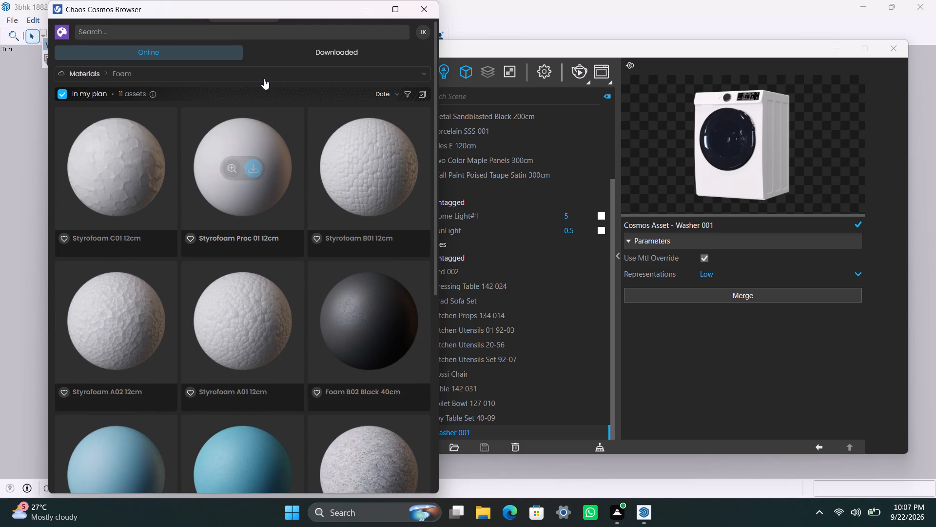
Open the Stone materials category and examine its Venetian Plaster and Stucco materials, returning to Dripping Wall 01 500cm.
left_click(263, 77)
left_click(81, 381)
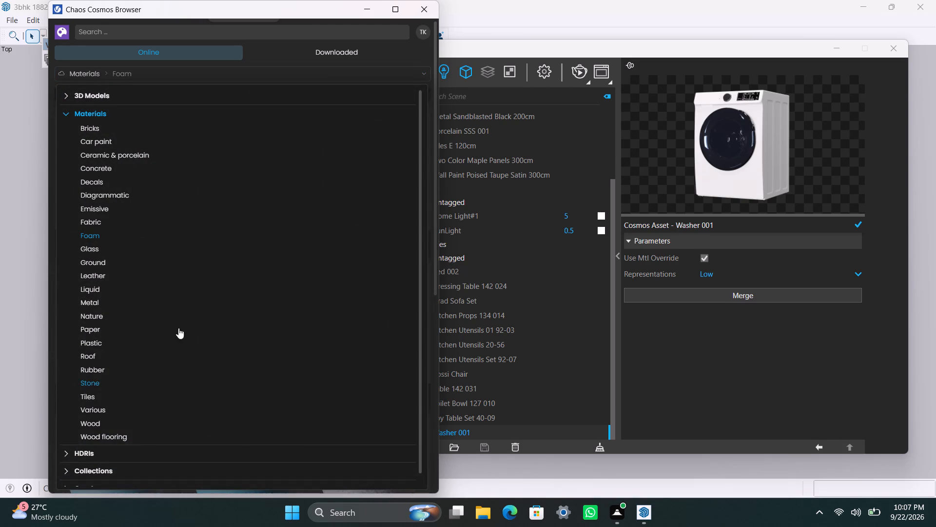
scroll(370, 361, "down", 3)
scroll(316, 380, "down", 2)
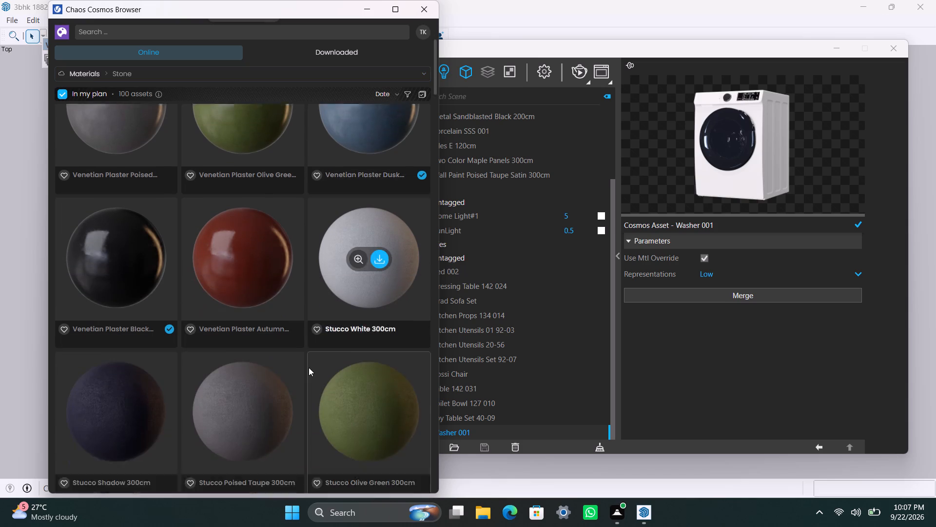
scroll(301, 363, "down", 3)
scroll(298, 363, "up", 2)
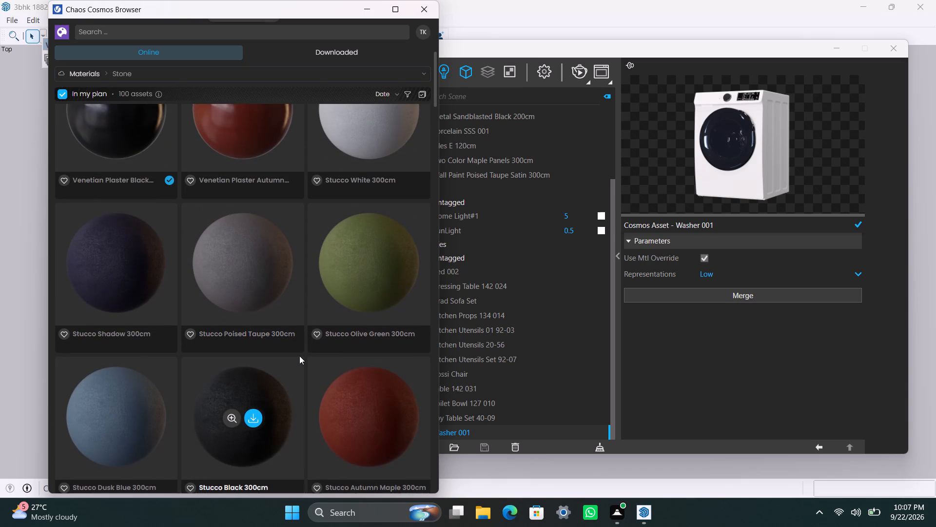
scroll(299, 355, "down", 1)
scroll(299, 355, "up", 9)
scroll(297, 254, "up", 3)
Open the Diagrammatic materials category and examine its glass, cork, falloff, wireframe, grid and 3D Print materials.
left_click(273, 78)
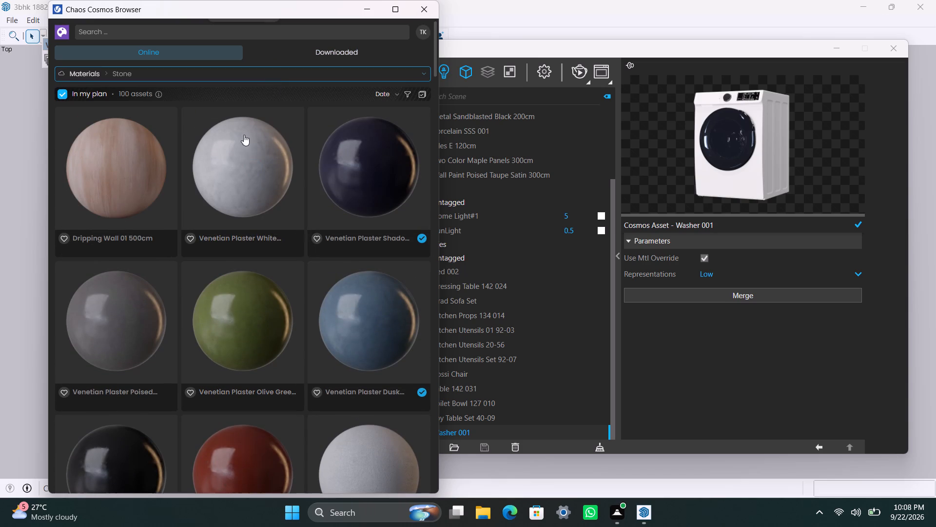
left_click(129, 200)
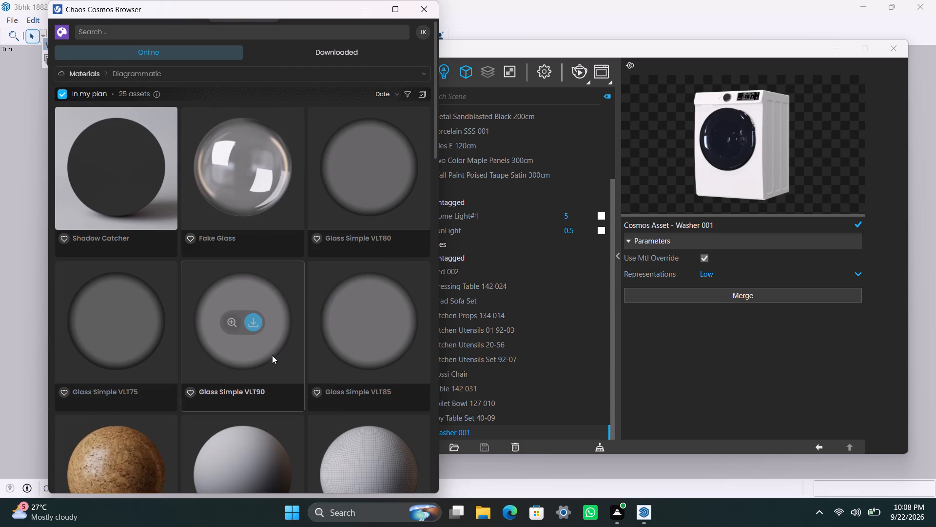
scroll(282, 359, "down", 5)
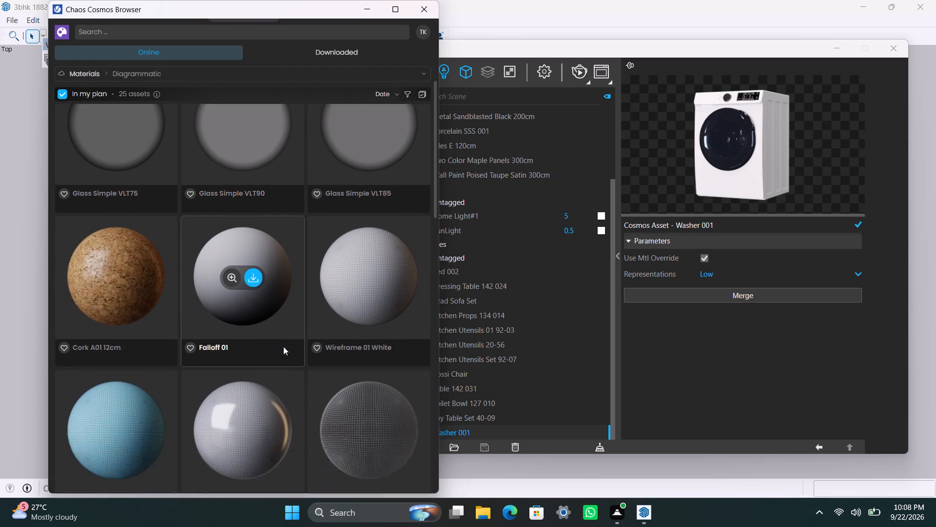
scroll(283, 346, "down", 3)
scroll(286, 353, "up", 2)
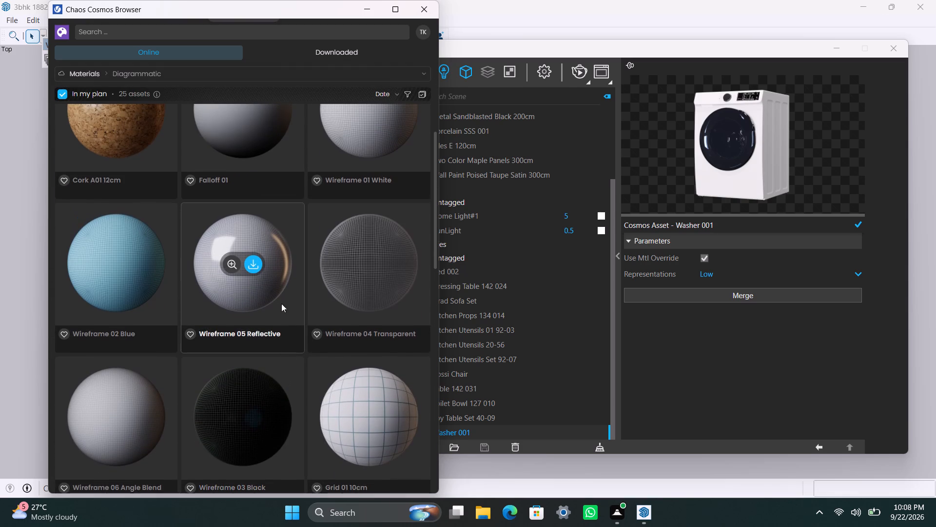
scroll(281, 316, "down", 2)
scroll(282, 315, "up", 2)
scroll(283, 312, "down", 2)
scroll(283, 309, "up", 5)
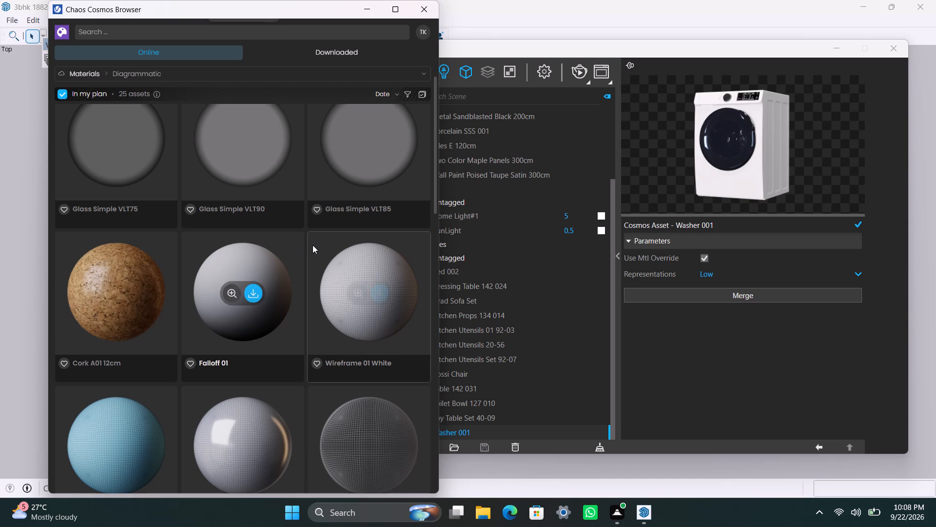
scroll(275, 350, "down", 6)
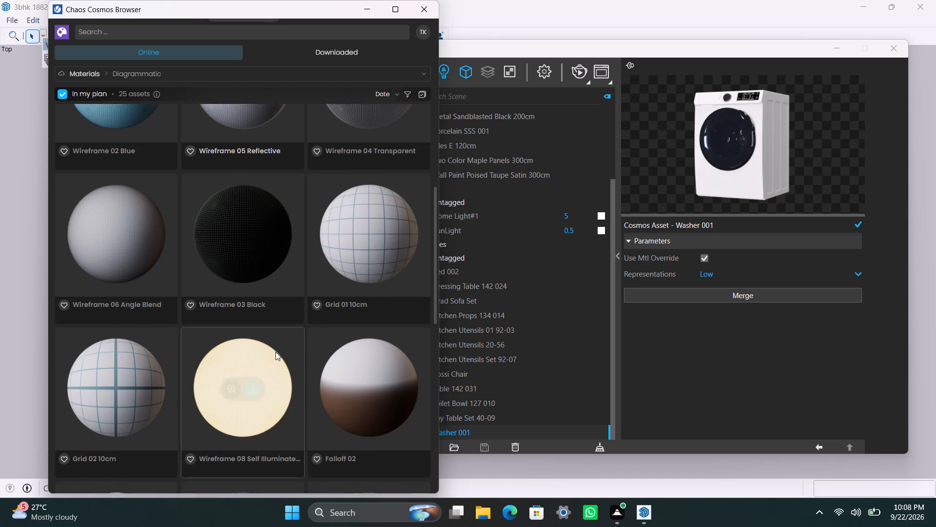
scroll(275, 352, "down", 11)
scroll(294, 365, "up", 8)
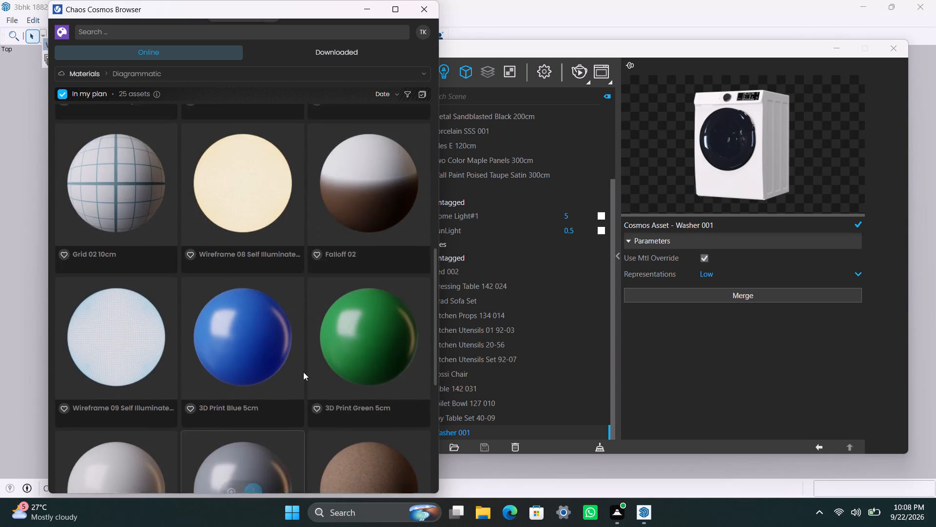
scroll(303, 372, "up", 18)
scroll(303, 375, "up", 3)
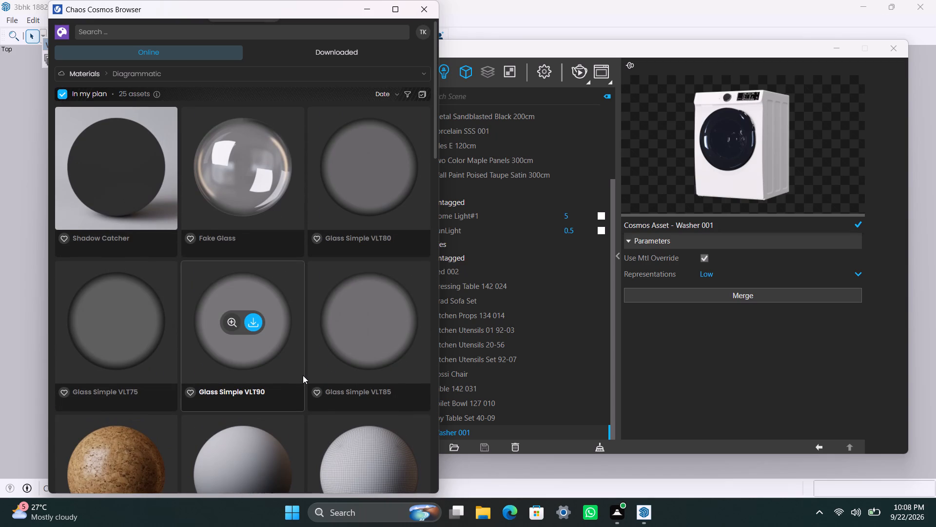
scroll(303, 375, "up", 7)
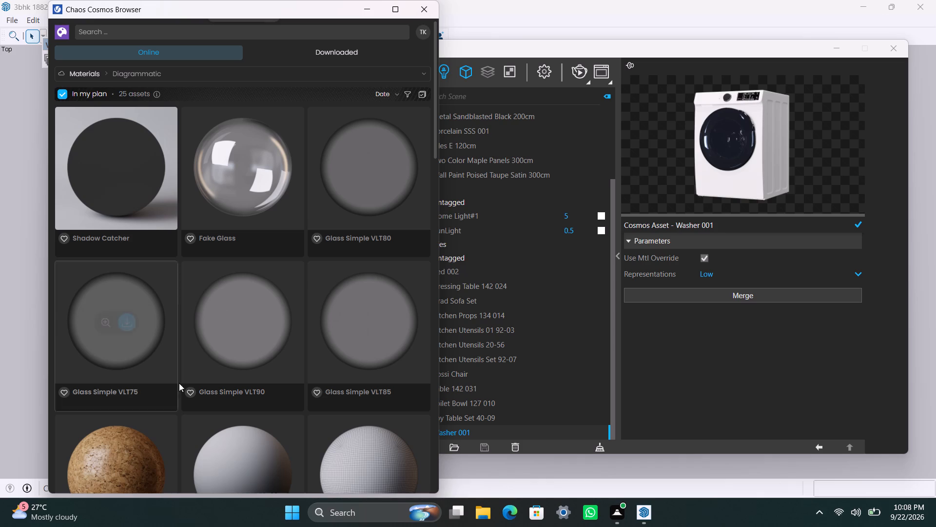
Examine the Diagrammatic materials through to Glass Simple VLT70, returning to Shadow Catcher at the start of the list.
scroll(199, 373, "down", 3)
scroll(219, 373, "up", 5)
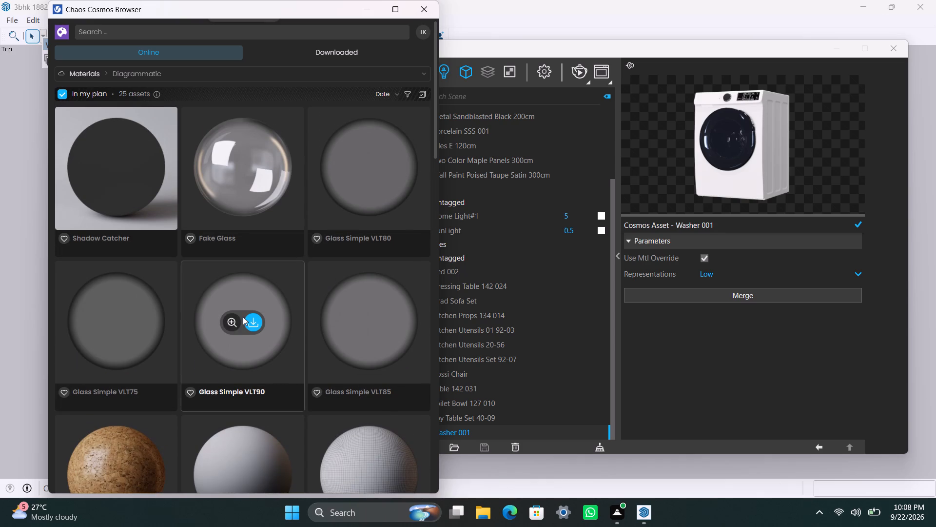
scroll(294, 355, "down", 8)
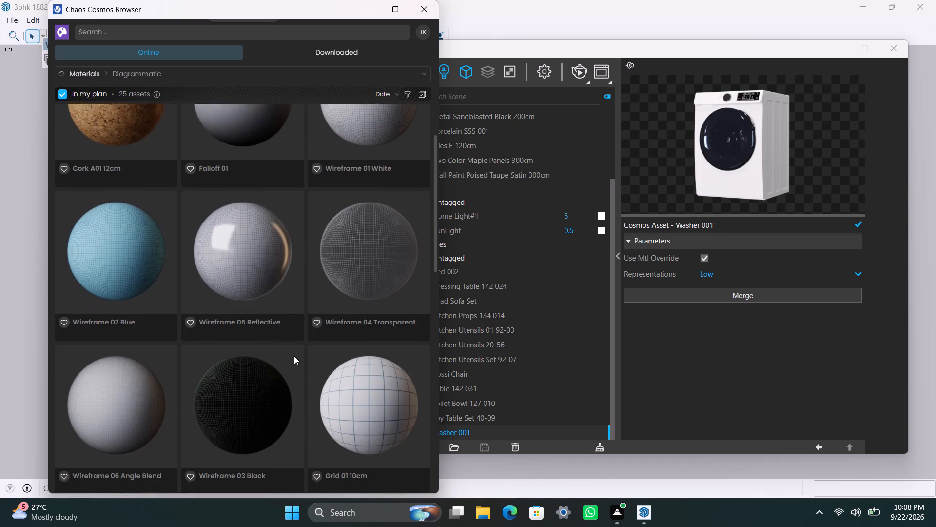
scroll(294, 356, "down", 6)
scroll(294, 356, "up", 3)
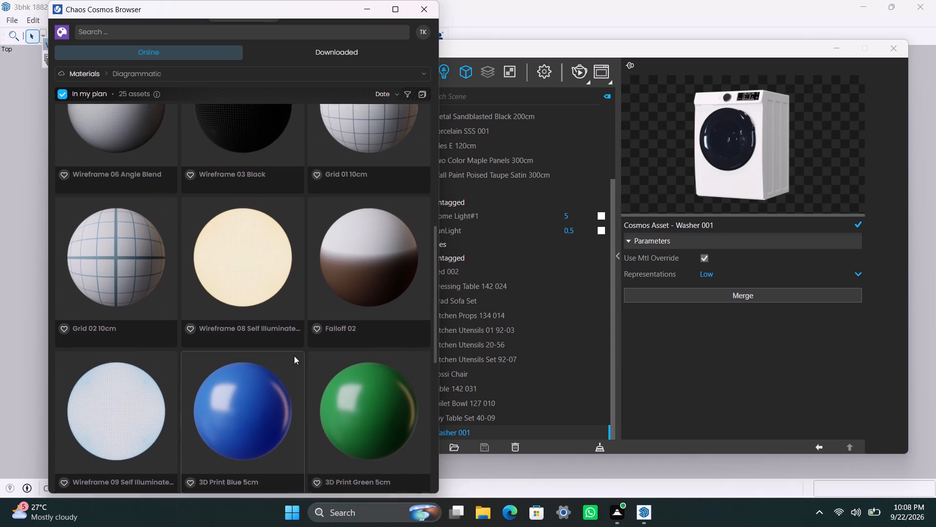
scroll(294, 356, "down", 6)
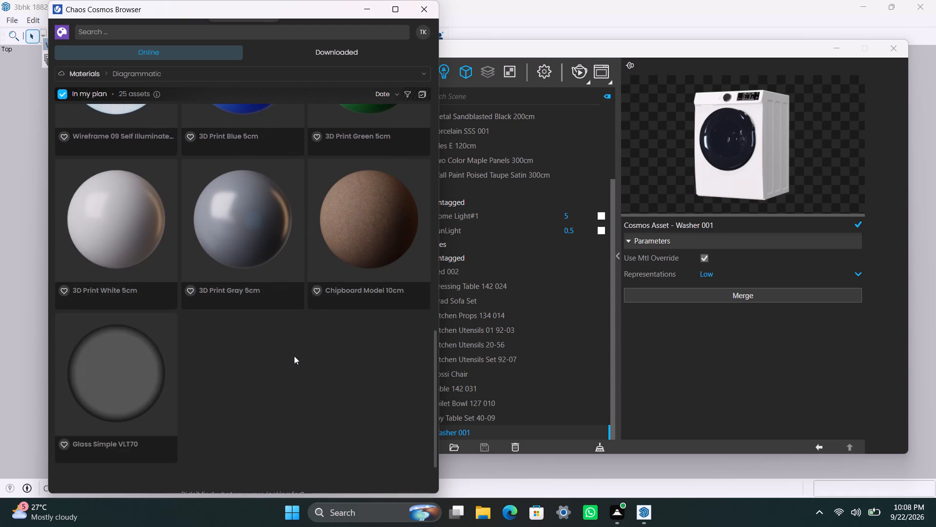
scroll(294, 356, "down", 4)
scroll(294, 356, "up", 7)
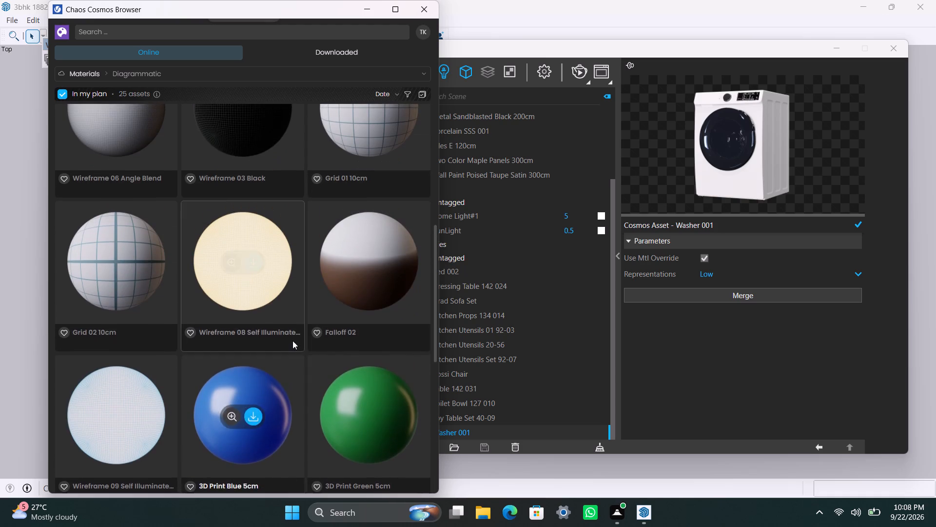
scroll(292, 341, "up", 4)
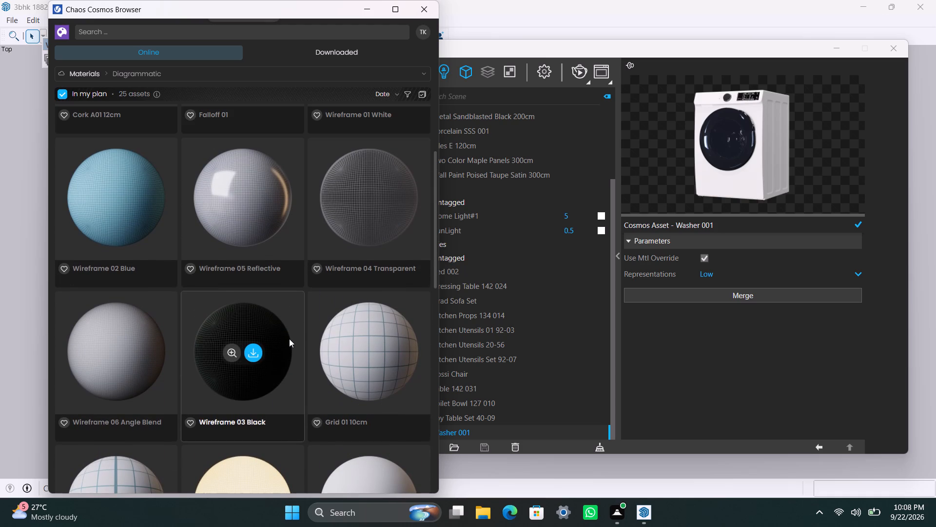
scroll(228, 251, "up", 3)
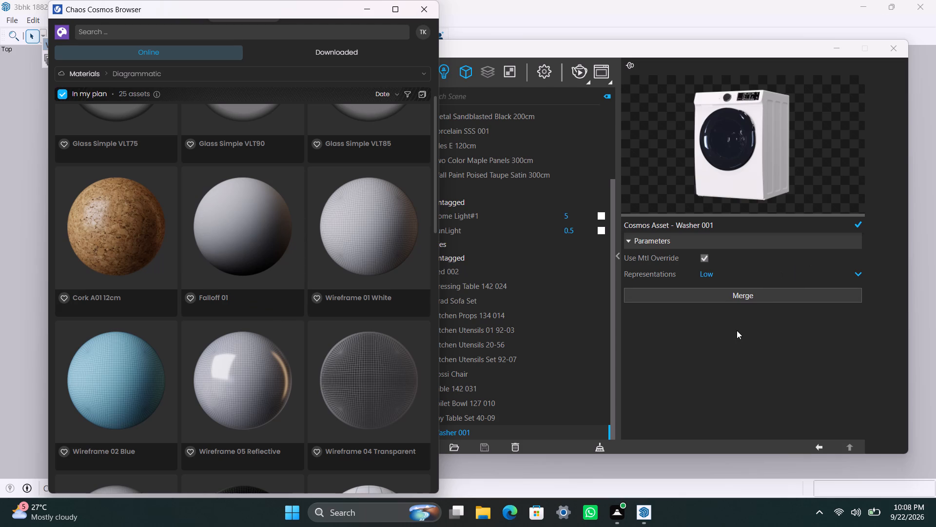
scroll(373, 260, "down", 2)
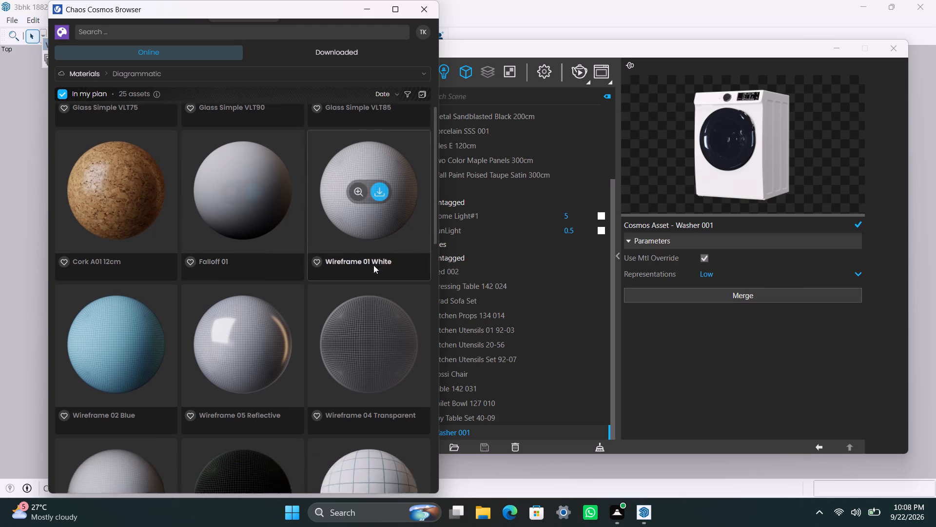
scroll(372, 266, "up", 6)
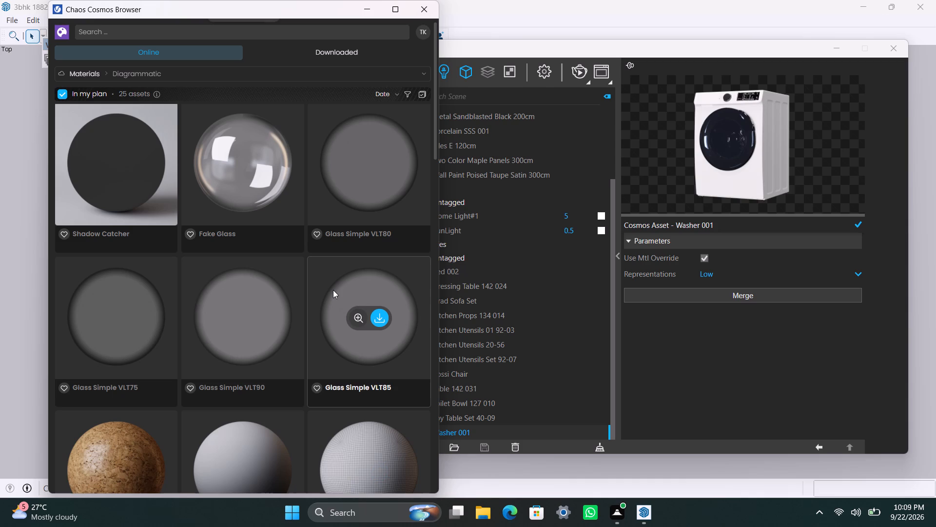
scroll(332, 290, "up", 3)
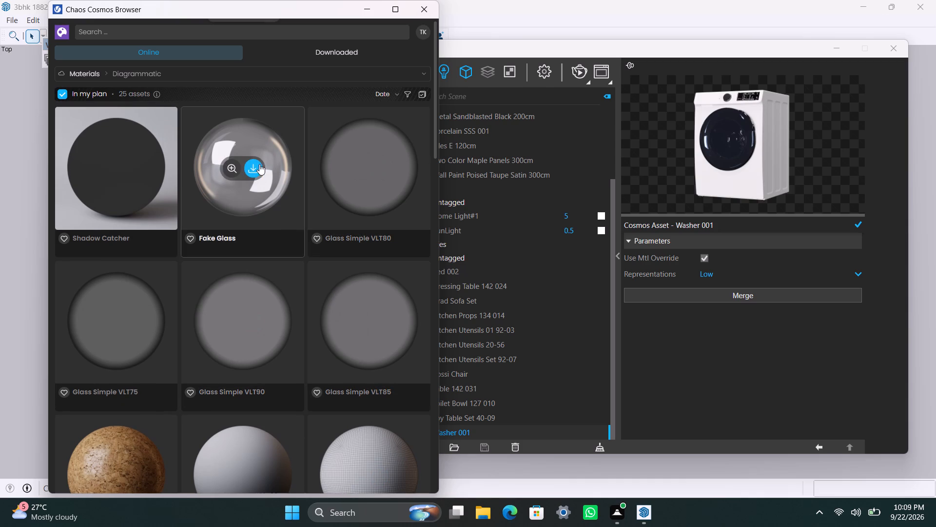
Review the Diagrammatic materials once more from Fake Glass through Chipboard Model 10cm and back to the start.
scroll(267, 294, "down", 3)
scroll(317, 354, "down", 7)
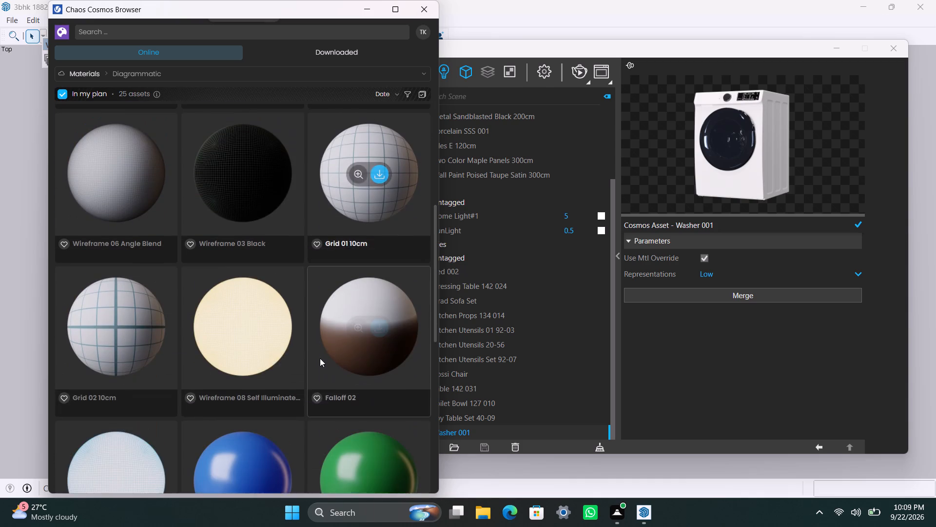
scroll(320, 355, "down", 2)
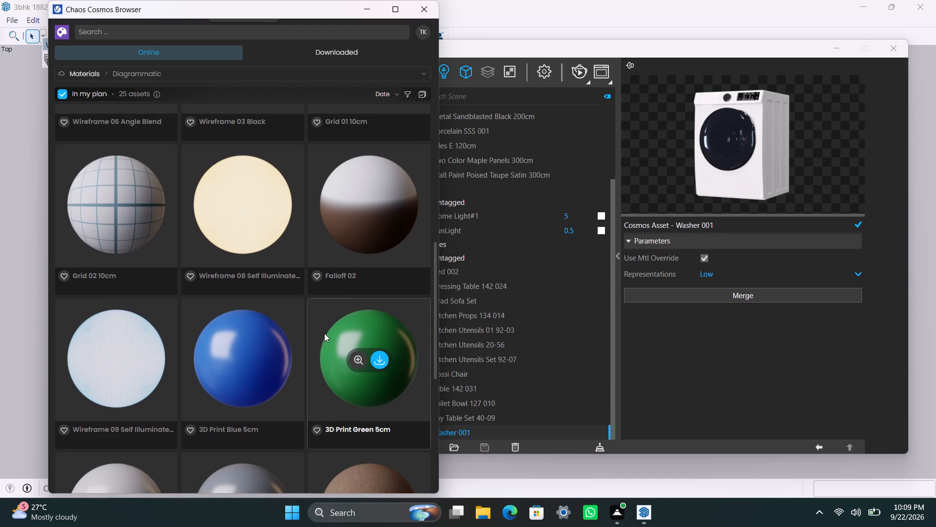
scroll(324, 333, "down", 4)
scroll(292, 392, "up", 1)
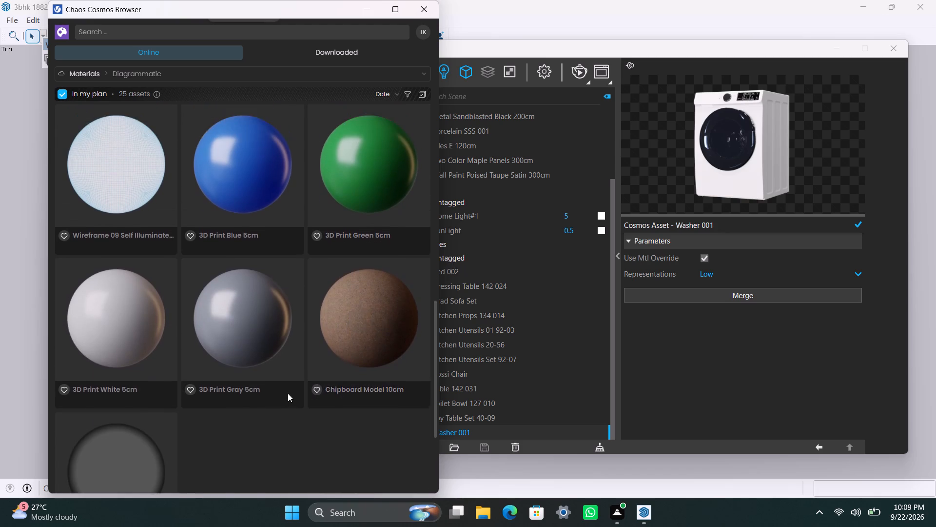
scroll(286, 393, "up", 6)
scroll(274, 260, "up", 8)
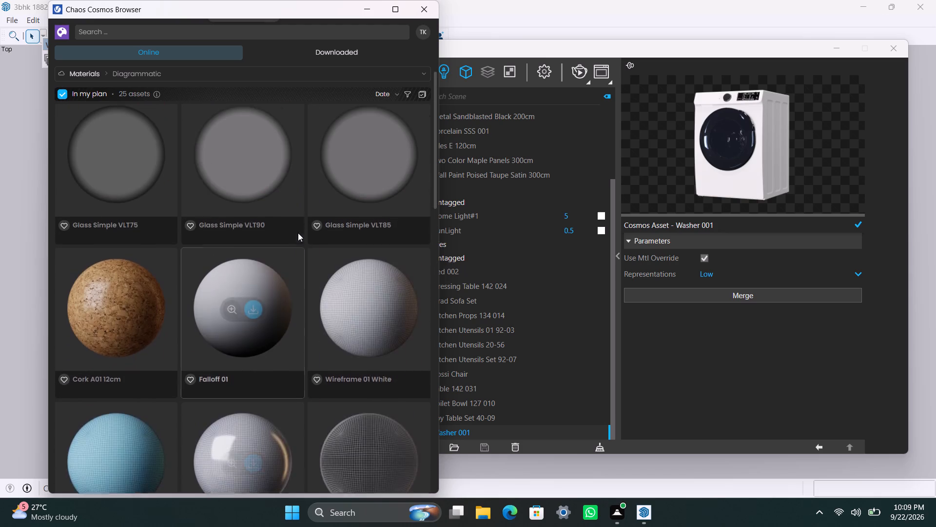
scroll(298, 233, "up", 10)
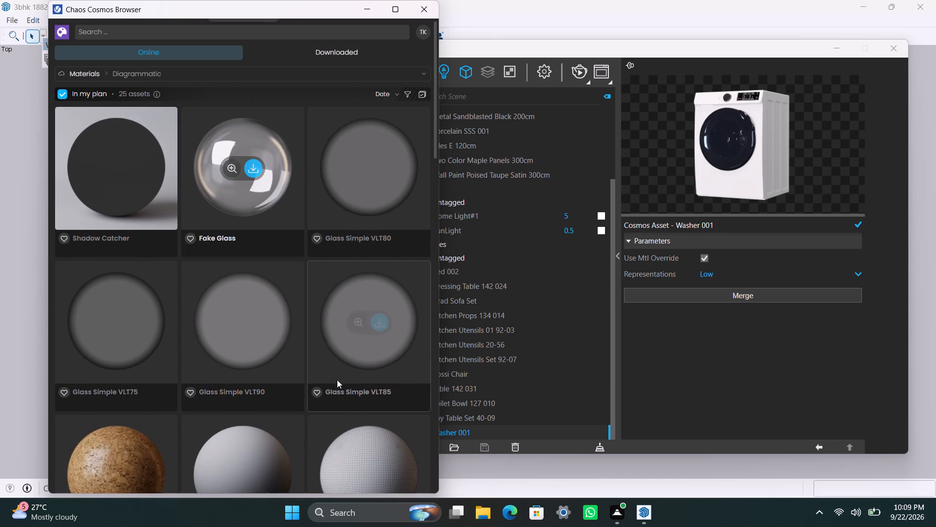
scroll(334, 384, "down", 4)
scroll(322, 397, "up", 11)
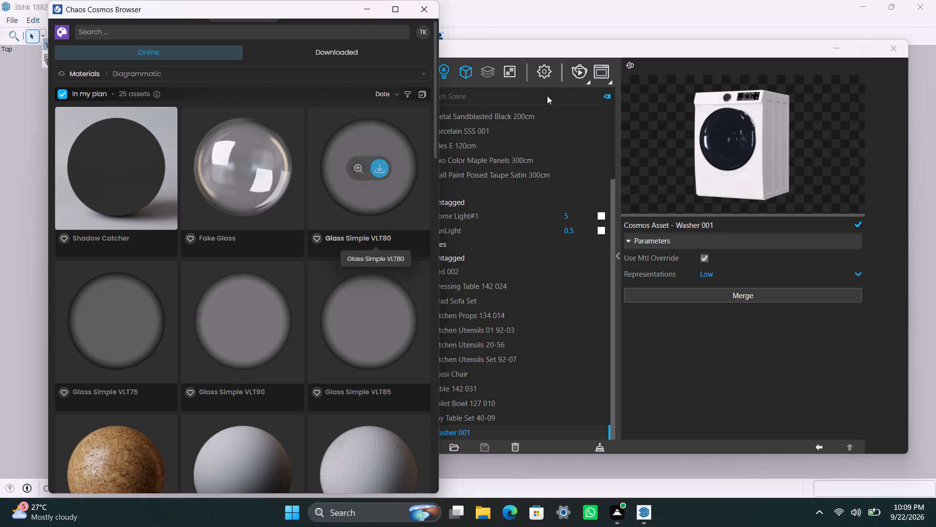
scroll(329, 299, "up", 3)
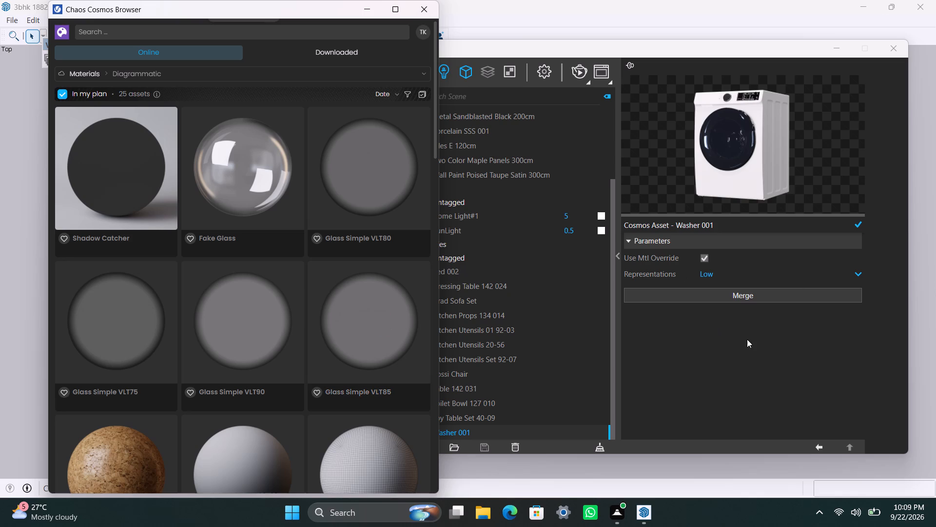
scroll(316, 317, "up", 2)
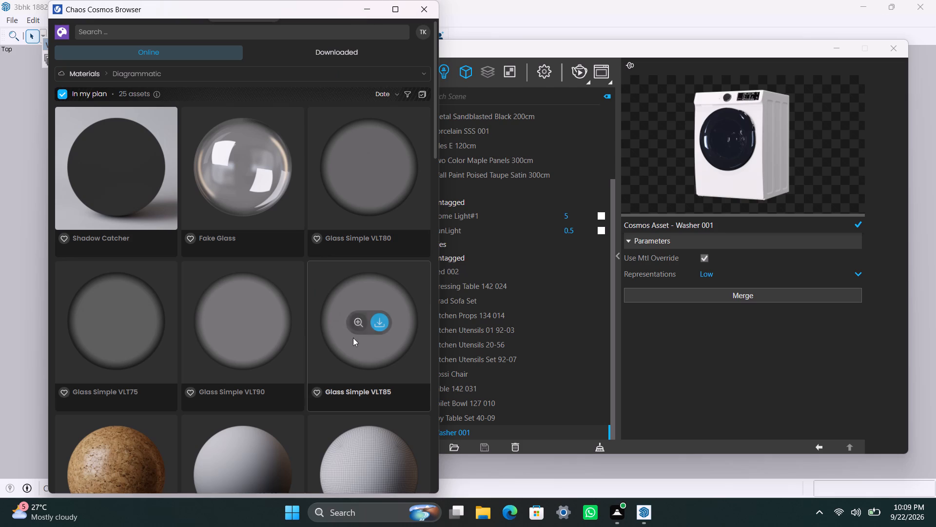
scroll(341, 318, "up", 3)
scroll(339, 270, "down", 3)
Switch the Cosmos materials category from Diagrammatic to Roof.
left_click(384, 73)
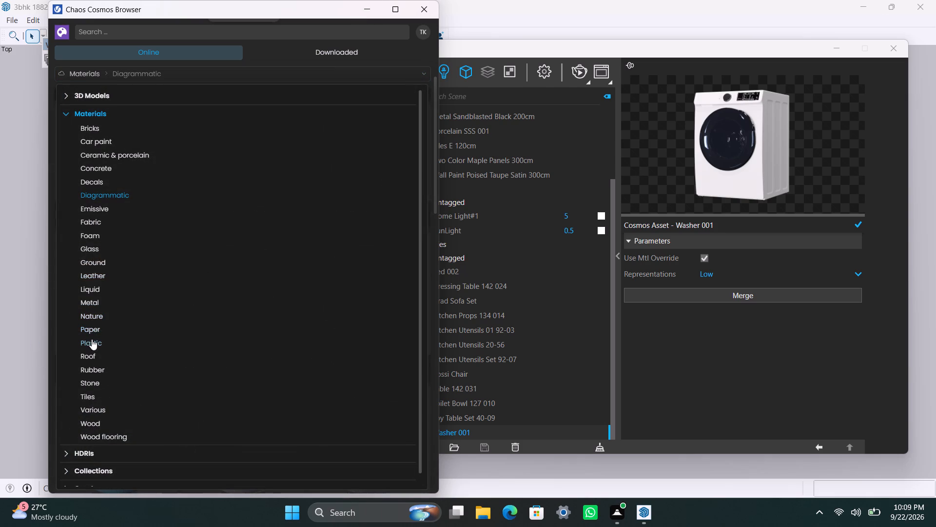
left_click(93, 359)
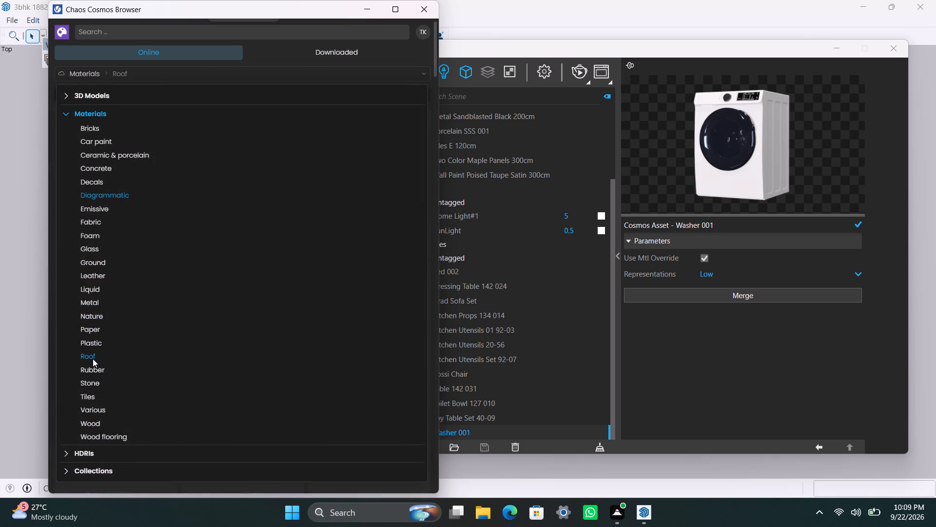
Open the HDRIs category and look over its NightSky environments.
left_click(407, 67)
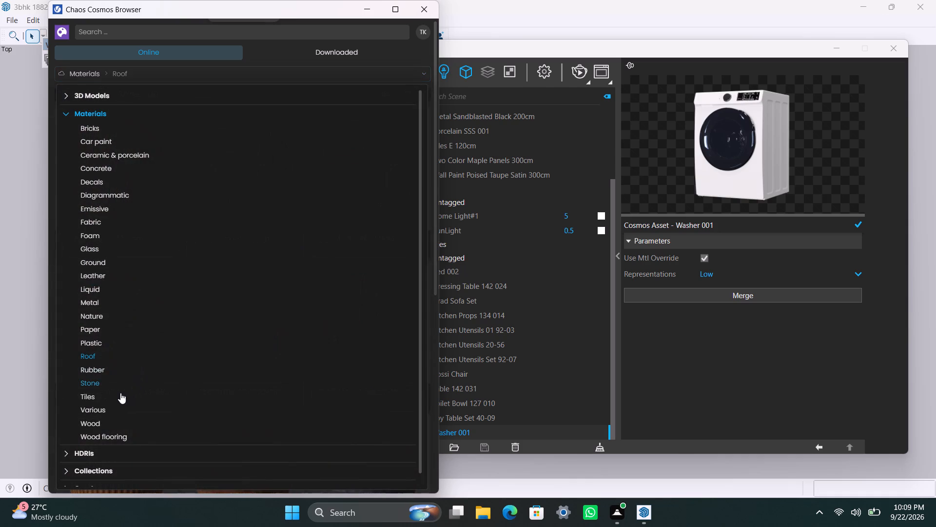
scroll(107, 426, "down", 2)
left_click(106, 437)
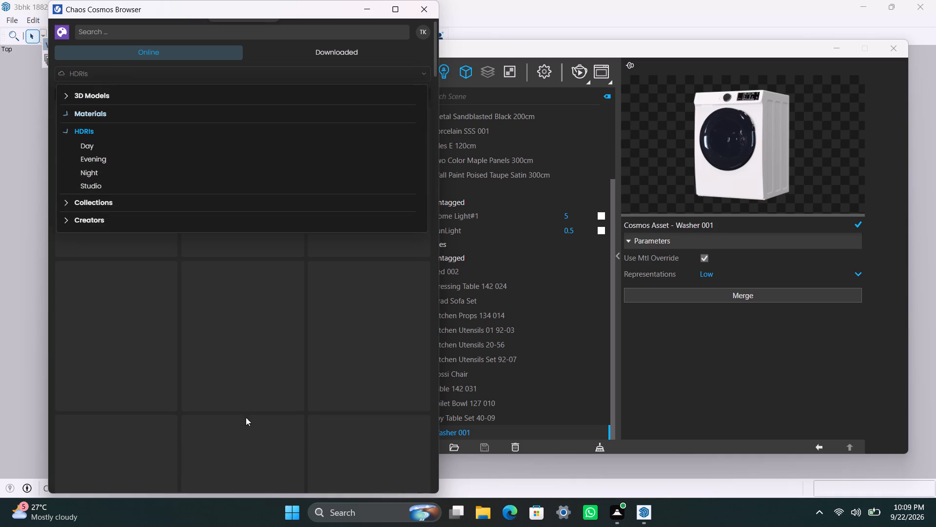
scroll(288, 379, "down", 3)
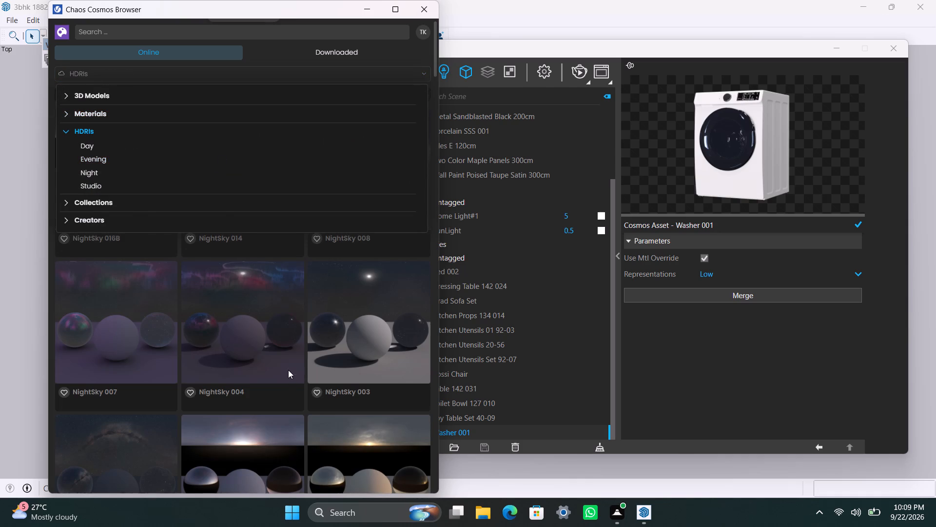
scroll(287, 362, "down", 3)
Switch Cosmos to the Collections category, open its Premium Library, and dismiss the upgrade offer.
left_click(115, 204)
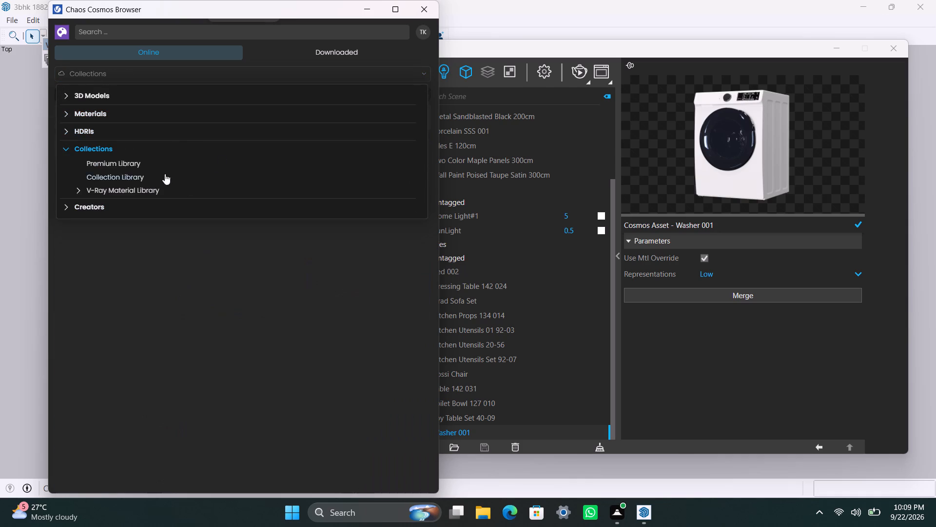
left_click(130, 166)
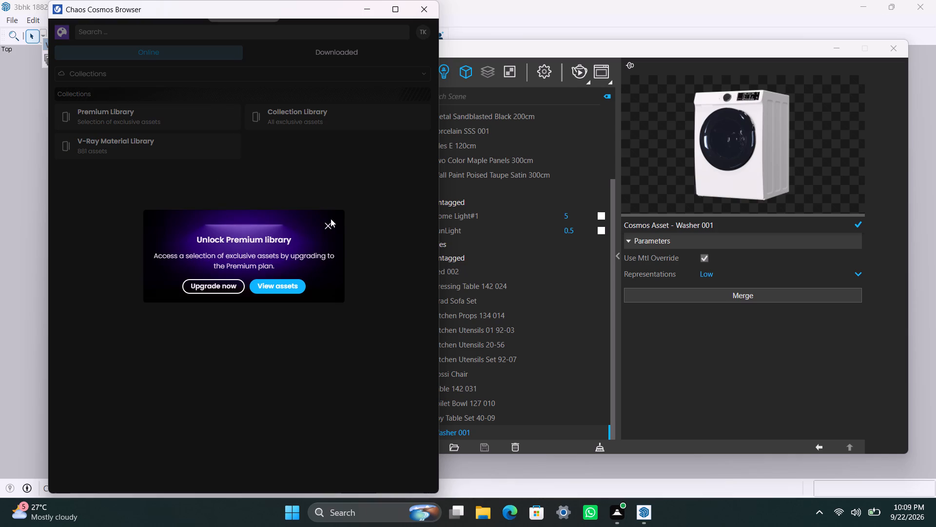
left_click(331, 224)
Open the V-Ray Material Library collection and examine its subcategories and first materials, from Flooring Chevron to the Wenge woods.
left_click(123, 70)
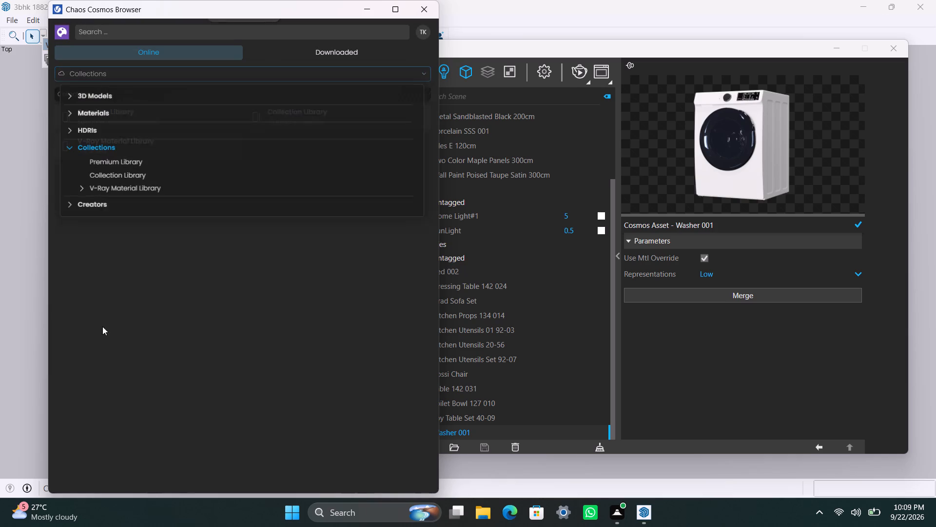
left_click(128, 188)
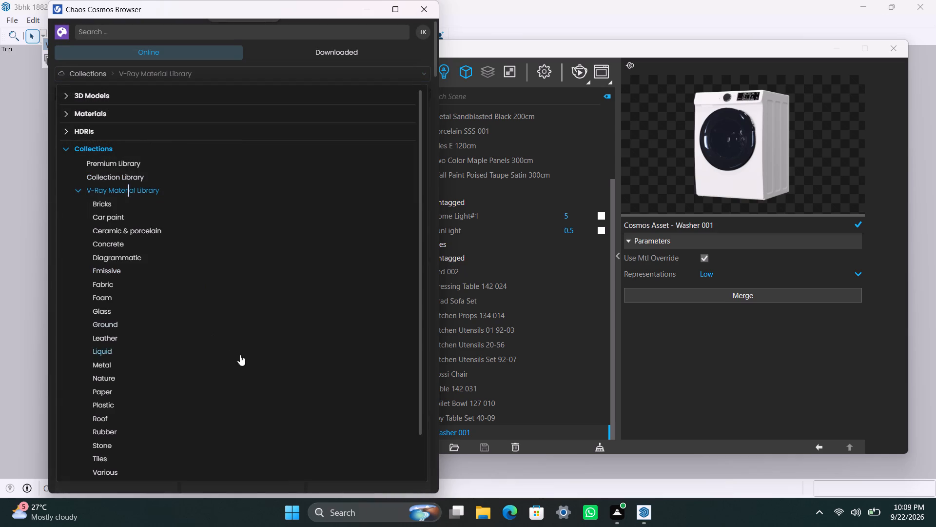
scroll(136, 253, "down", 3)
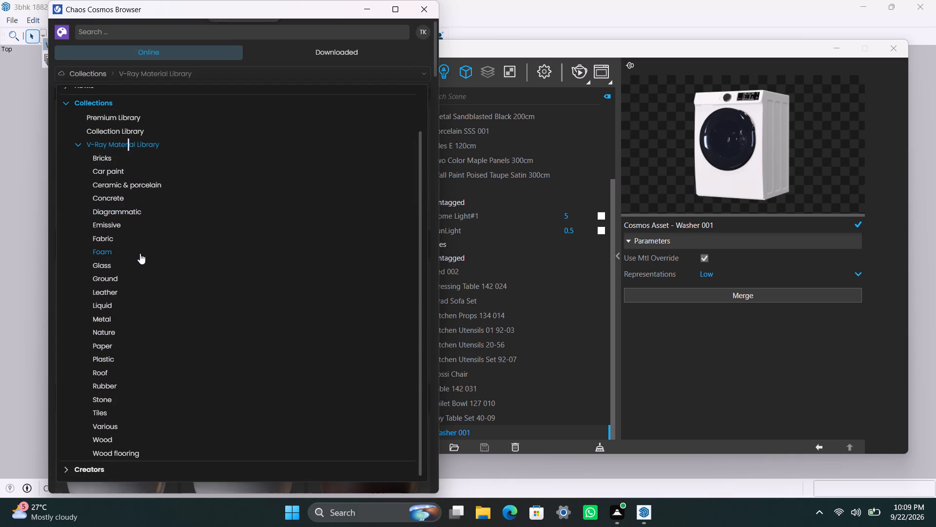
scroll(138, 312, "up", 2)
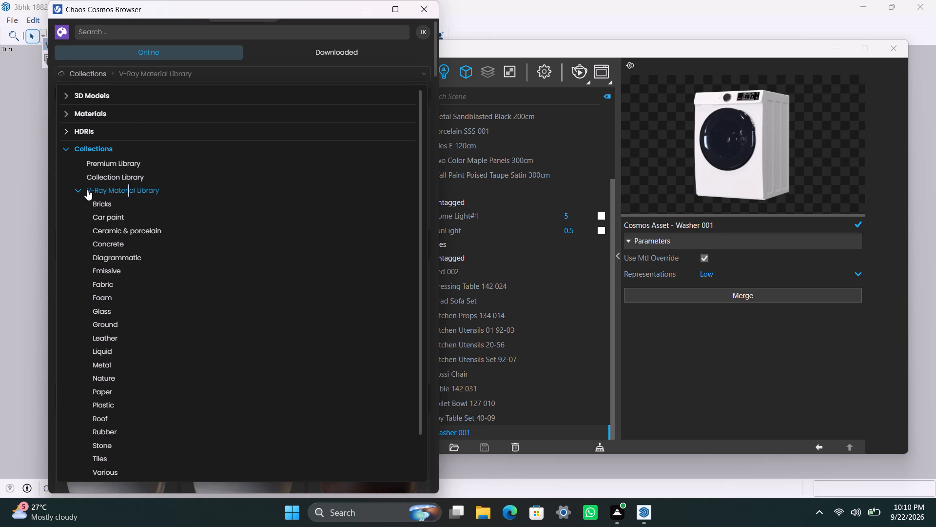
left_click(86, 189)
scroll(180, 363, "down", 3)
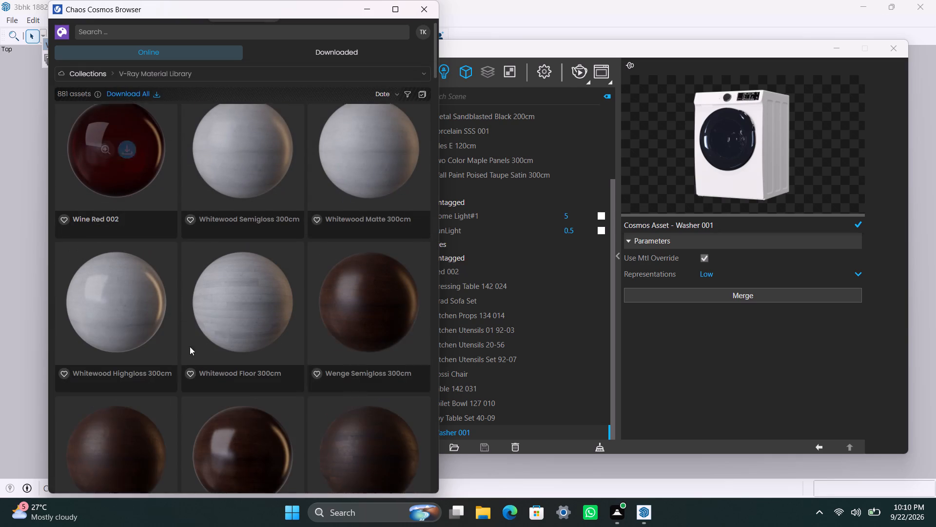
scroll(197, 340, "down", 2)
scroll(197, 340, "up", 6)
scroll(225, 270, "up", 1)
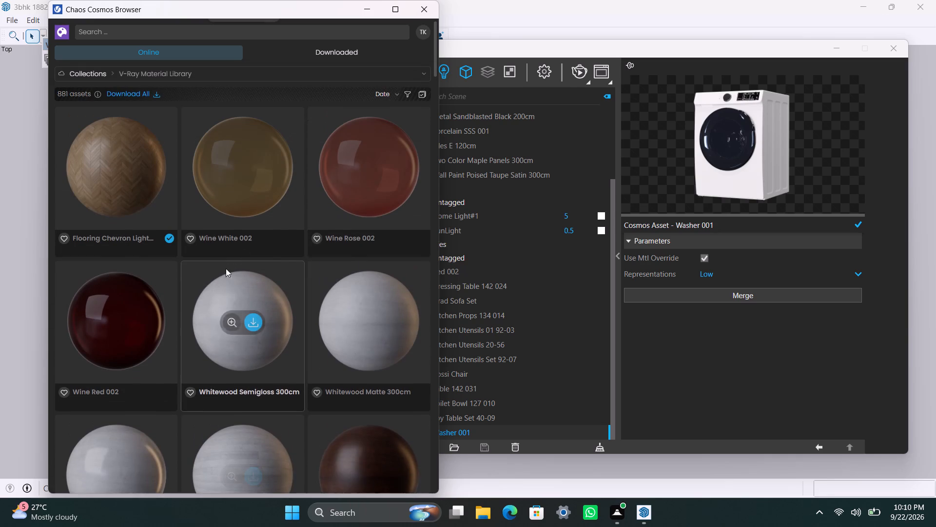
scroll(226, 268, "up", 2)
left_click(413, 73)
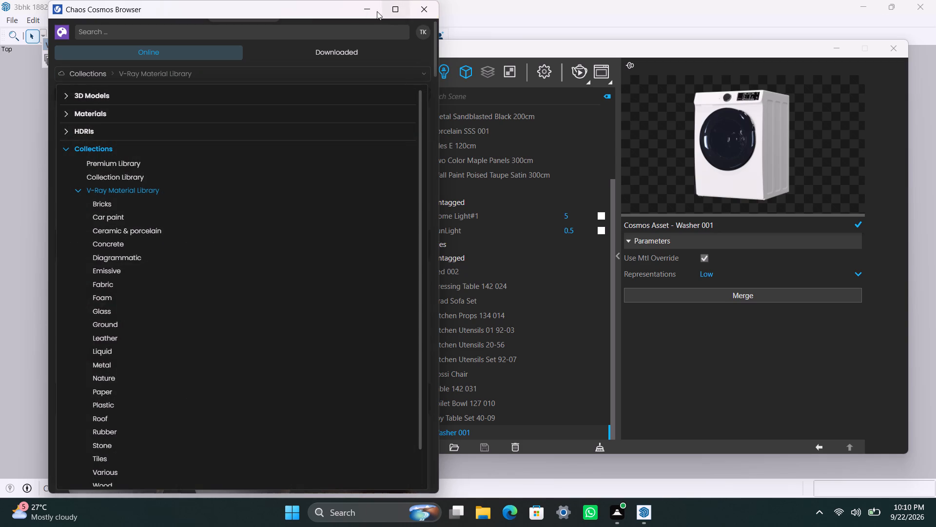
Close the Chaos Cosmos Browser and the V-Ray Asset Editor to return to the top view of the floor plan.
left_click(426, 14)
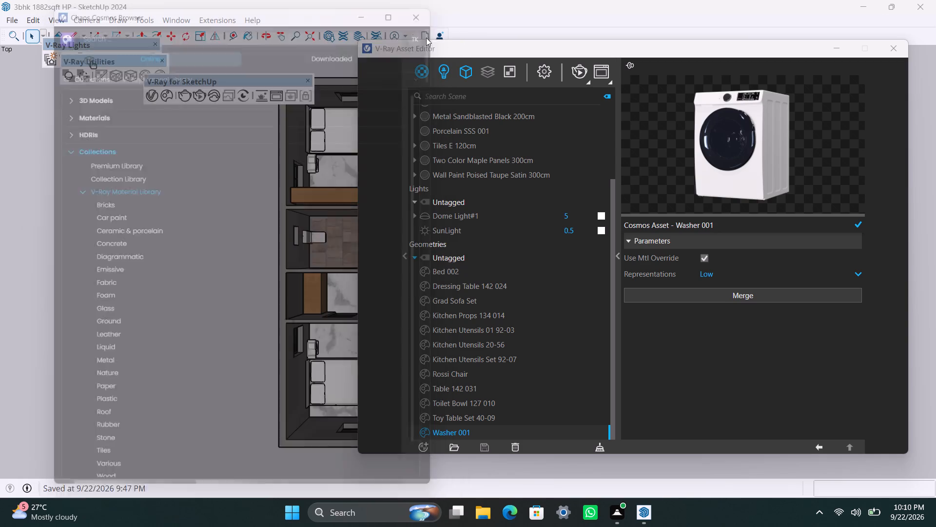
scroll(464, 345, "down", 3)
scroll(468, 296, "up", 1)
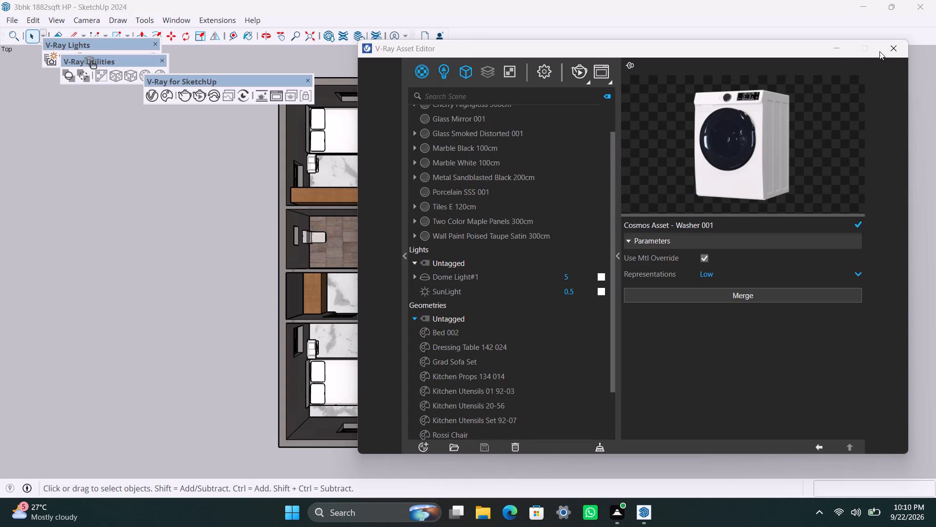
left_click(885, 50)
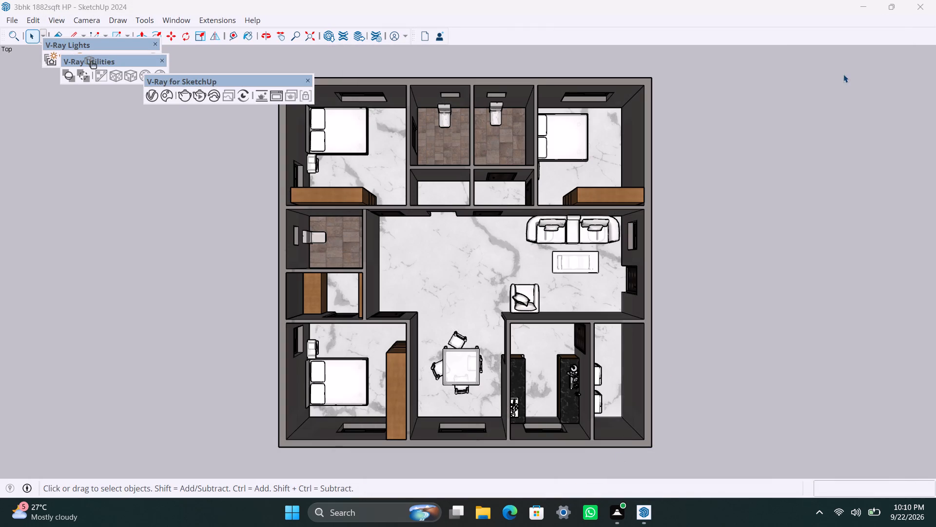
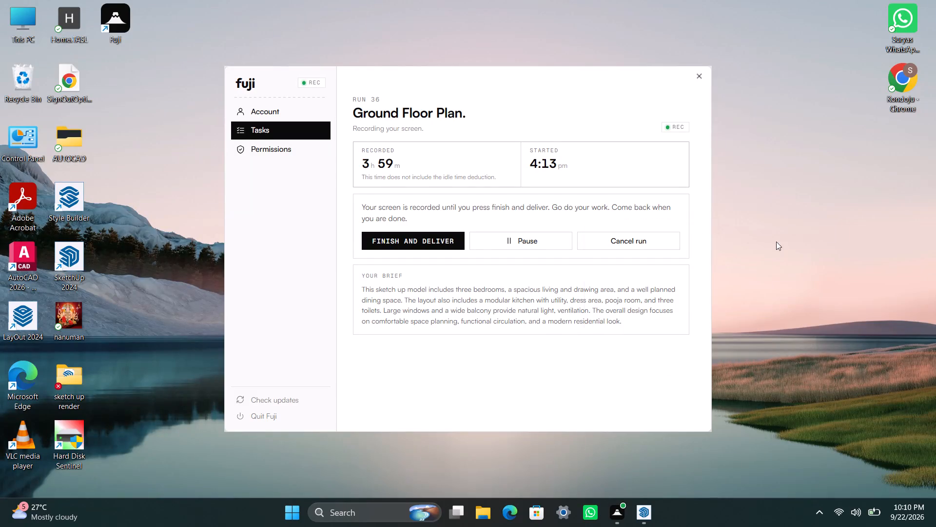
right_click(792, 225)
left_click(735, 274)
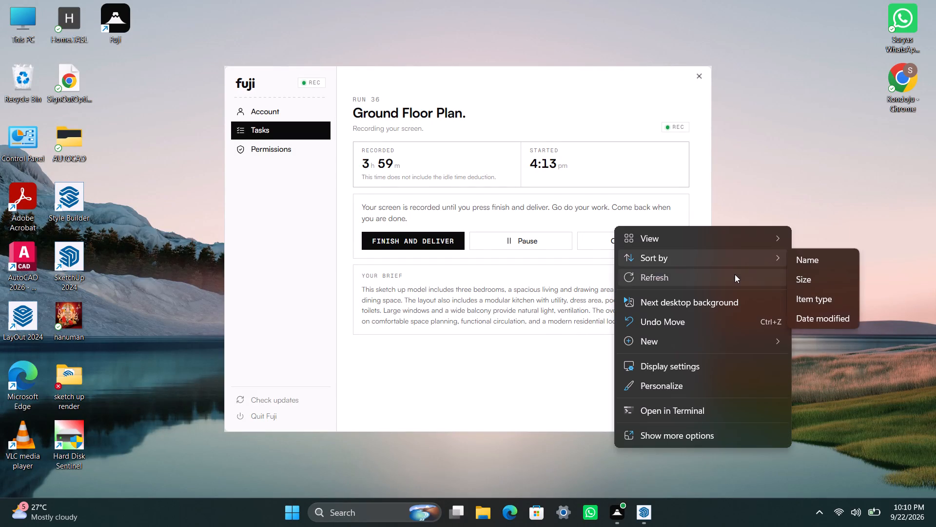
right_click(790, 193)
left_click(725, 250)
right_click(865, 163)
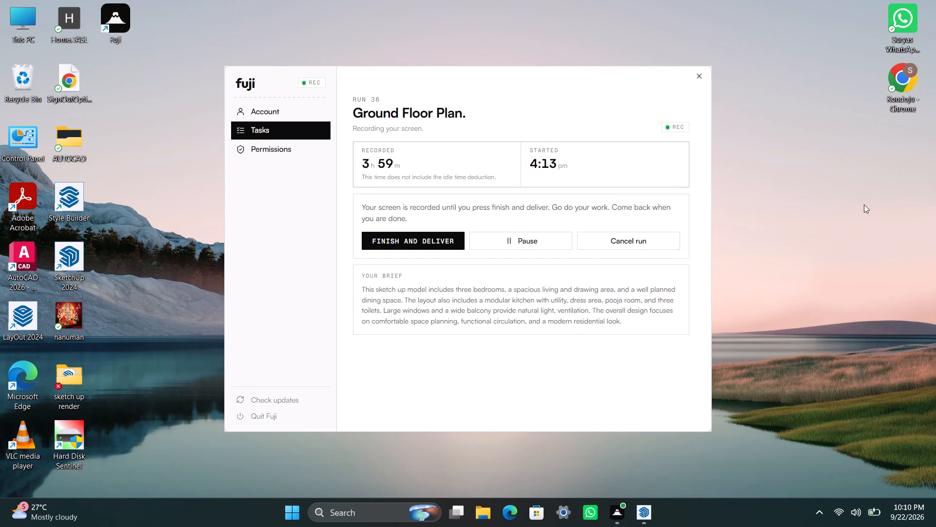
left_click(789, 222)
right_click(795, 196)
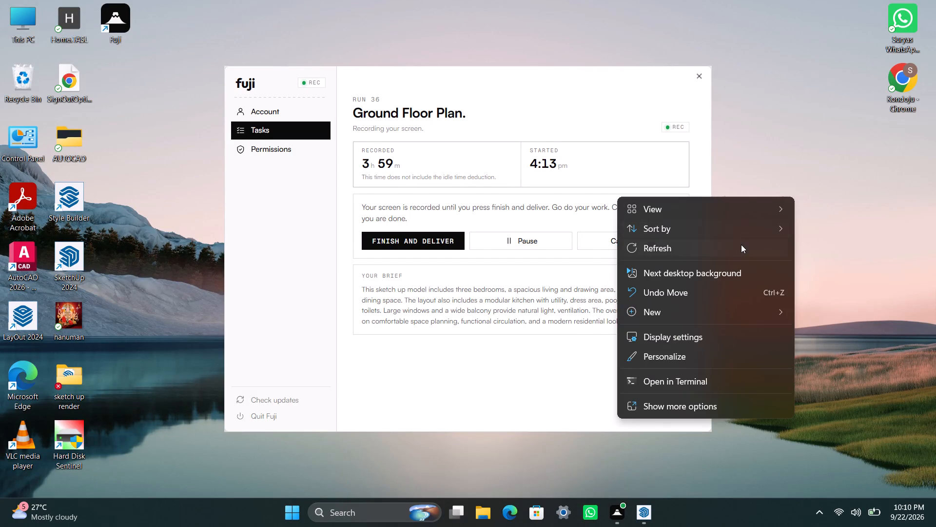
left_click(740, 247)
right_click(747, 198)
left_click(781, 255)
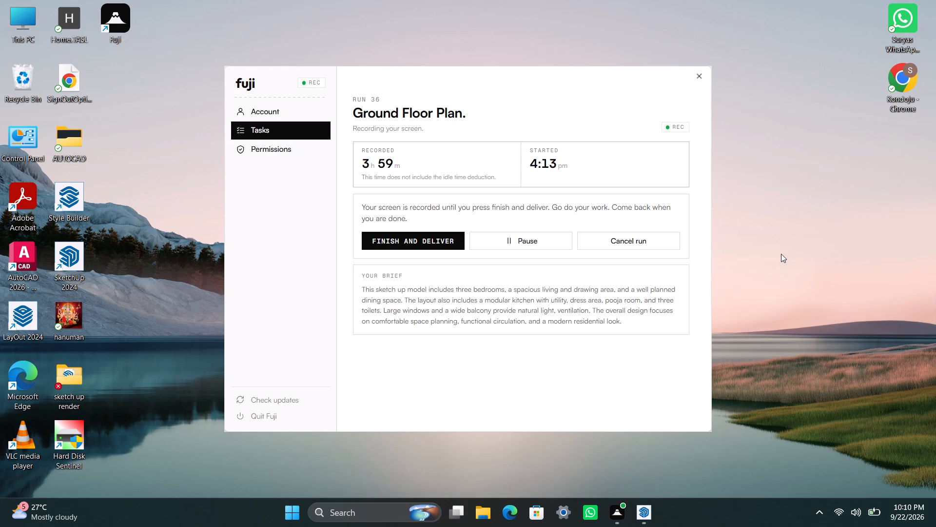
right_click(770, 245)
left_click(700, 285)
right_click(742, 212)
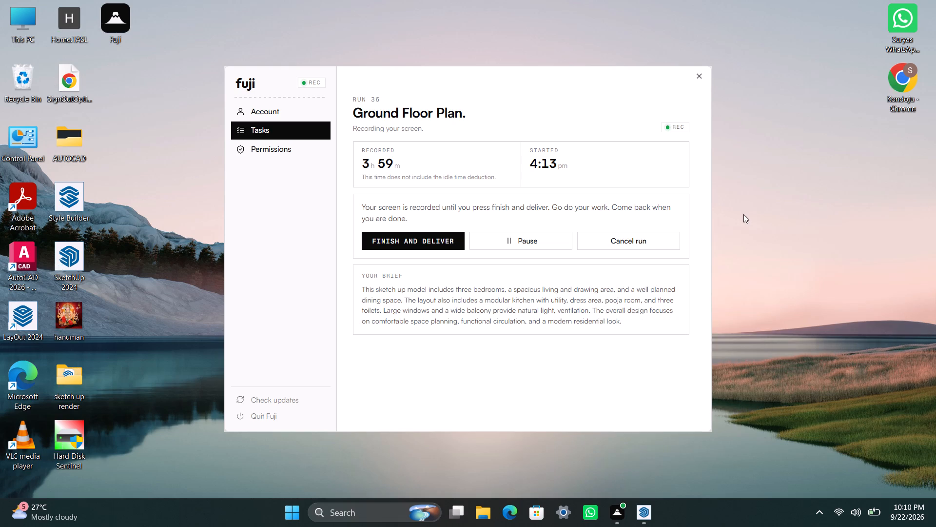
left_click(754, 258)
Switch to SketchUp and close the floating V-Ray for SketchUp, V-Ray Utilities and V-Ray Lights toolbars.
left_click(636, 508)
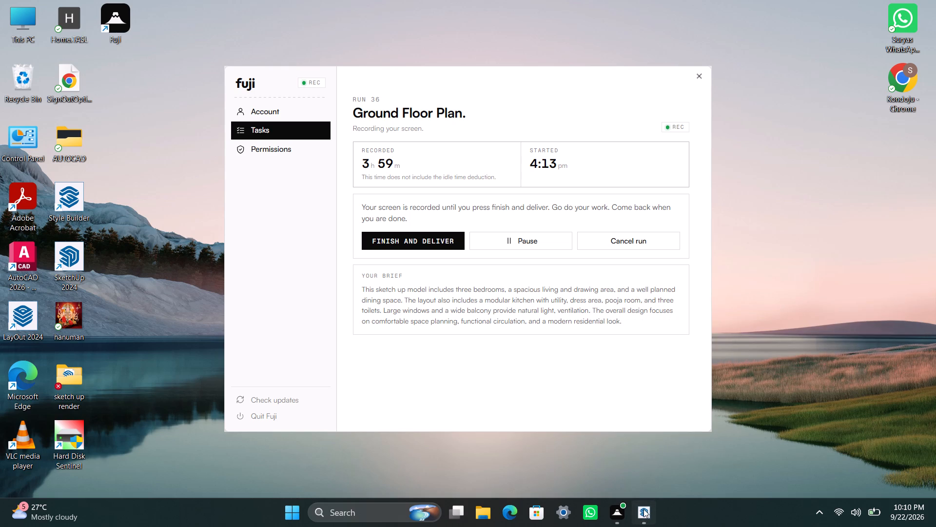
left_click(310, 83)
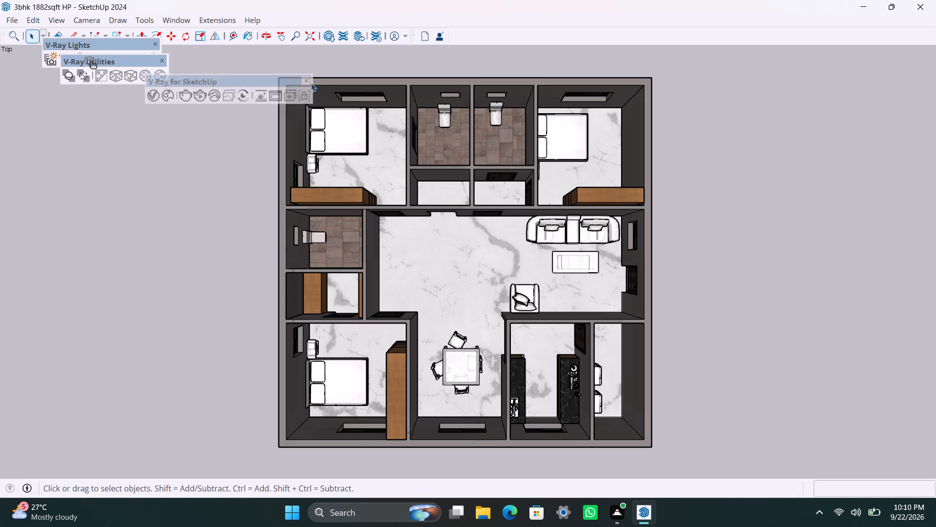
left_click(164, 61)
left_click(156, 41)
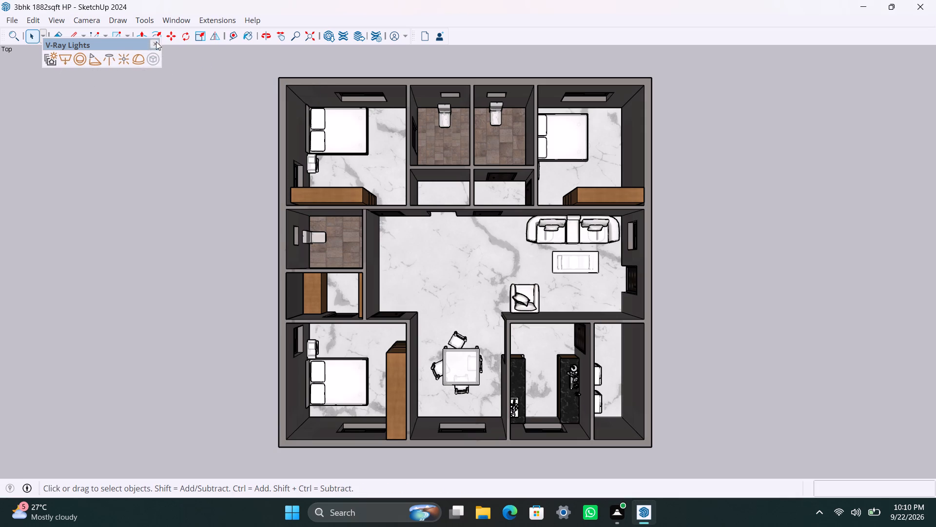
Save the 3bhk 1882sqft HP model.
key("ctrl+s")
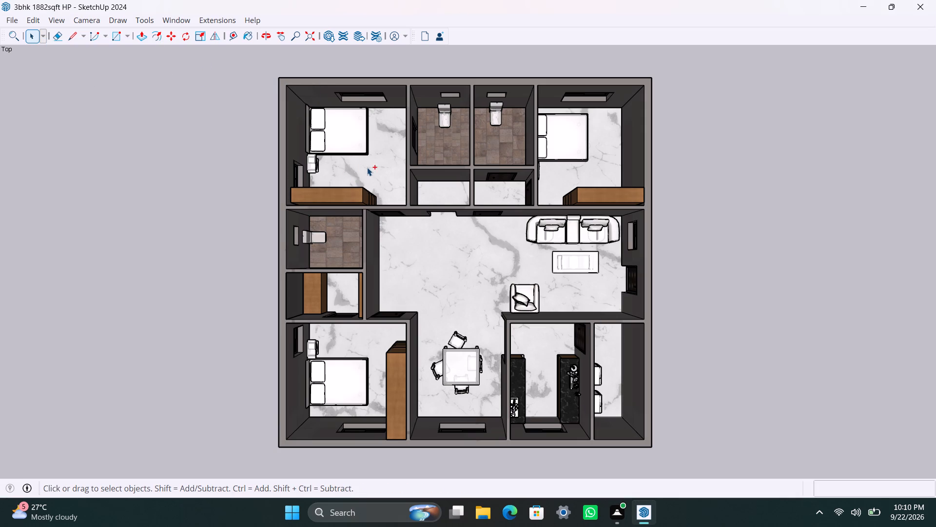
key("ctrl+s")
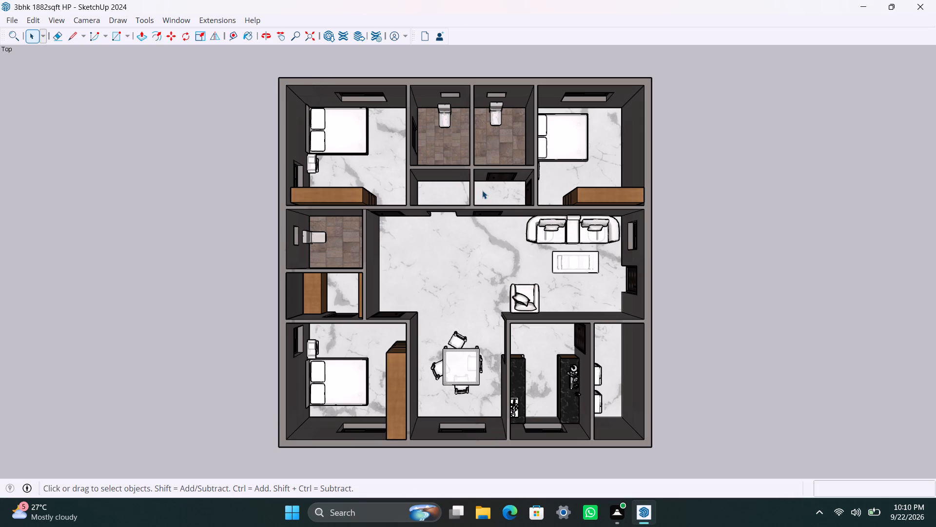
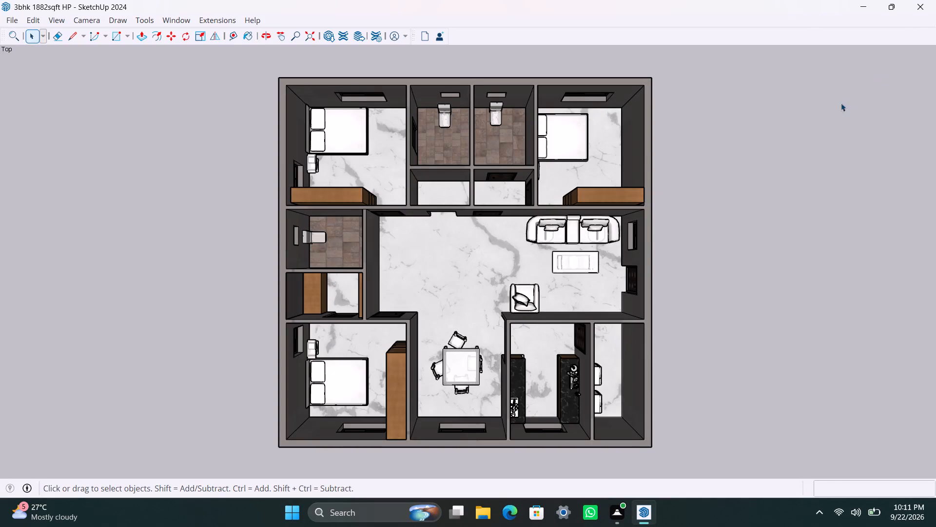
Close the saved 3bhk 1882sqft HP model and exit SketchUp.
key("space")
left_click(921, 4)
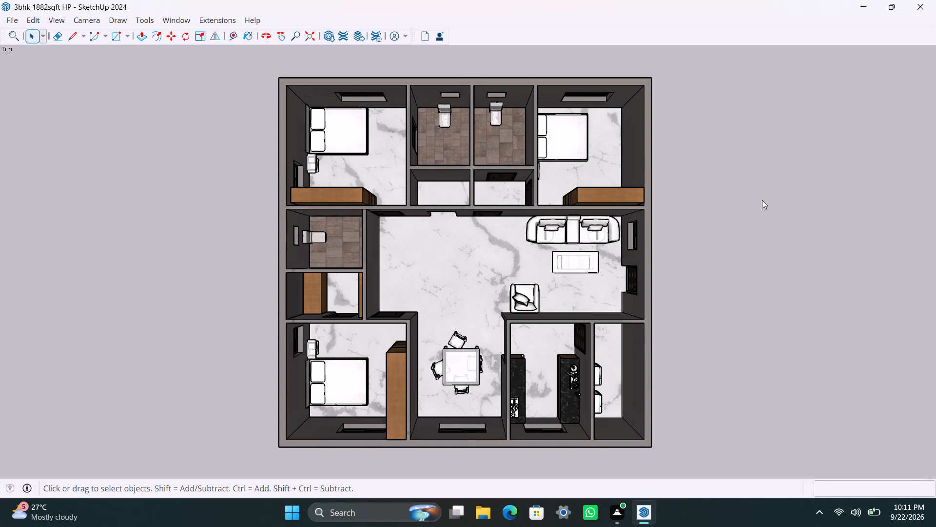